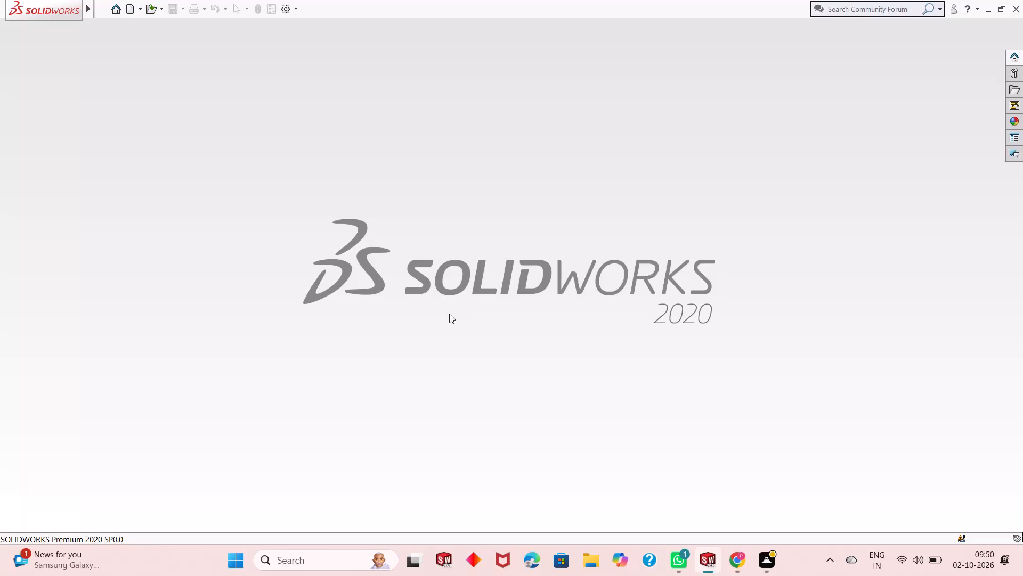
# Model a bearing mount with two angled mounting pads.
# Create a new part document.
pyautogui.click(128, 7)
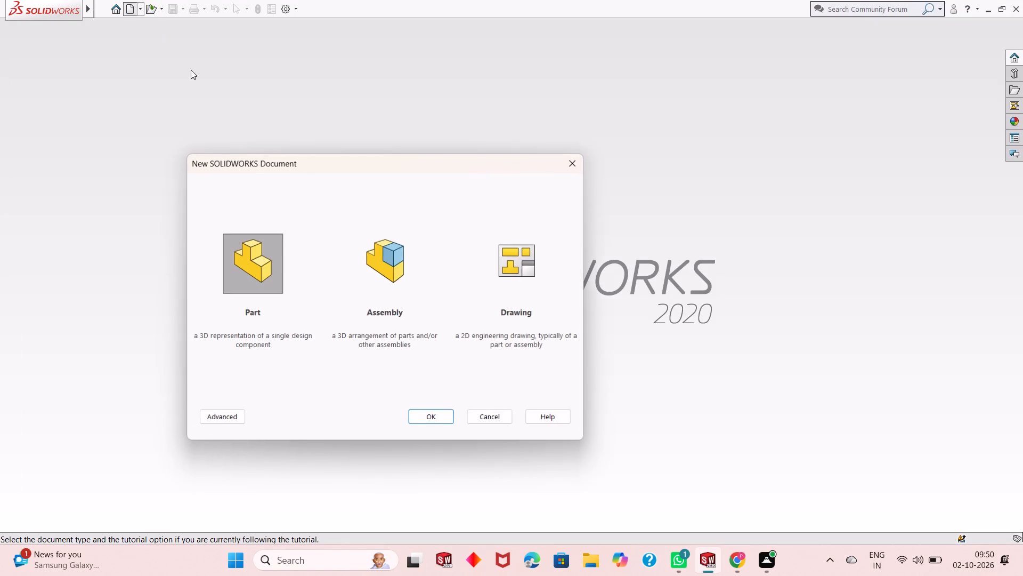
pyautogui.doubleClick(271, 270)
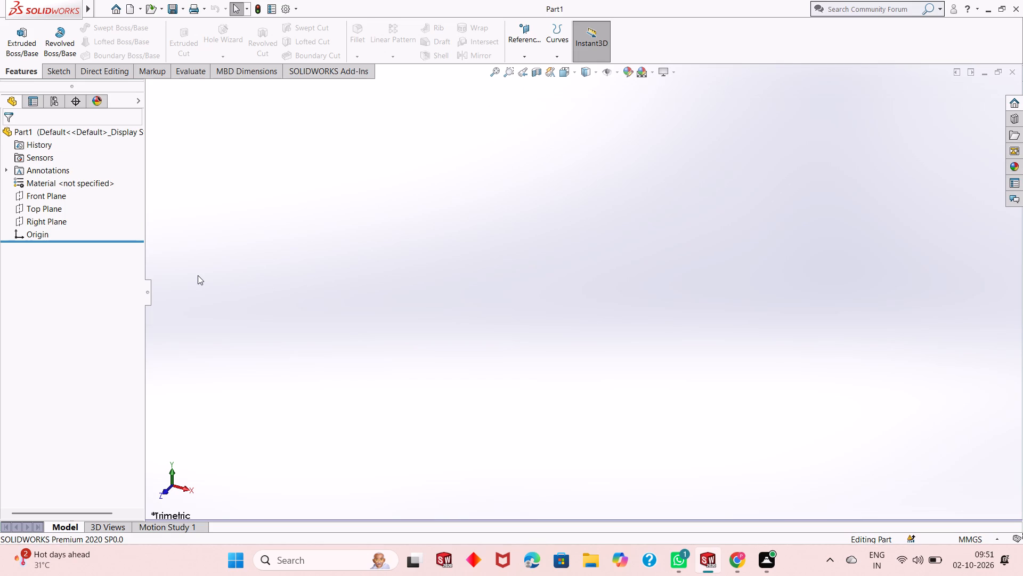
# Start a sketch on the Top Plane.
pyautogui.click(33, 211)
pyautogui.click(43, 199)
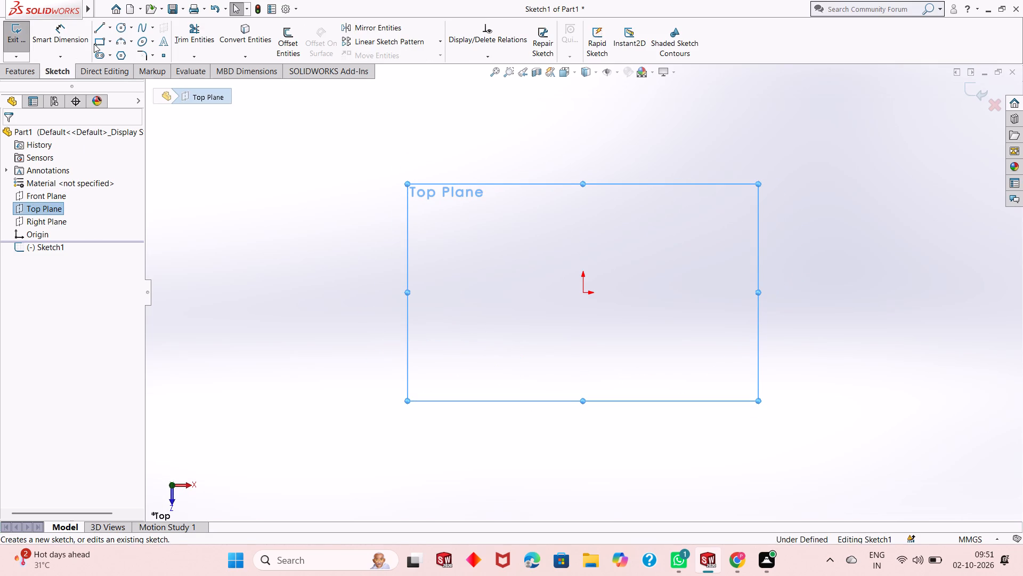
# Sketch a connected three-line open profile from the origin: 60 mm upward, 200 mm horizontally to the right, and 60 mm vertically down.
pyautogui.click(100, 30)
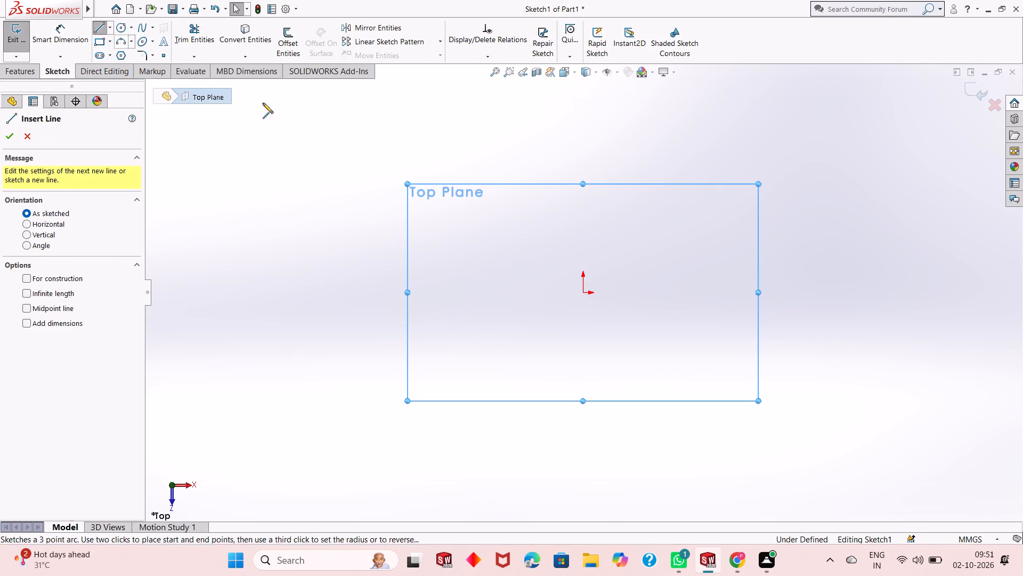
pyautogui.click(583, 291)
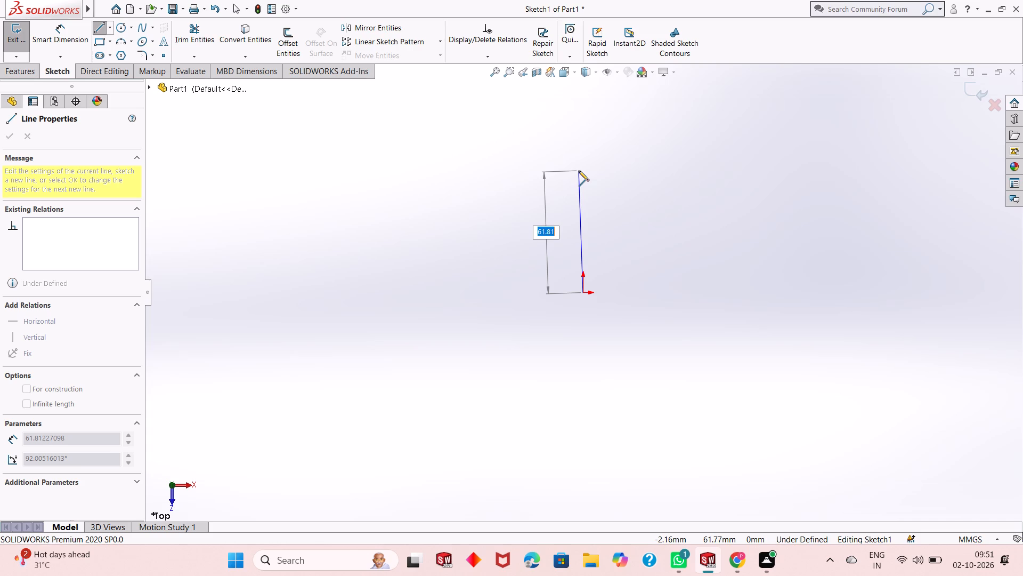
pyautogui.write('60')
pyautogui.press('Return')
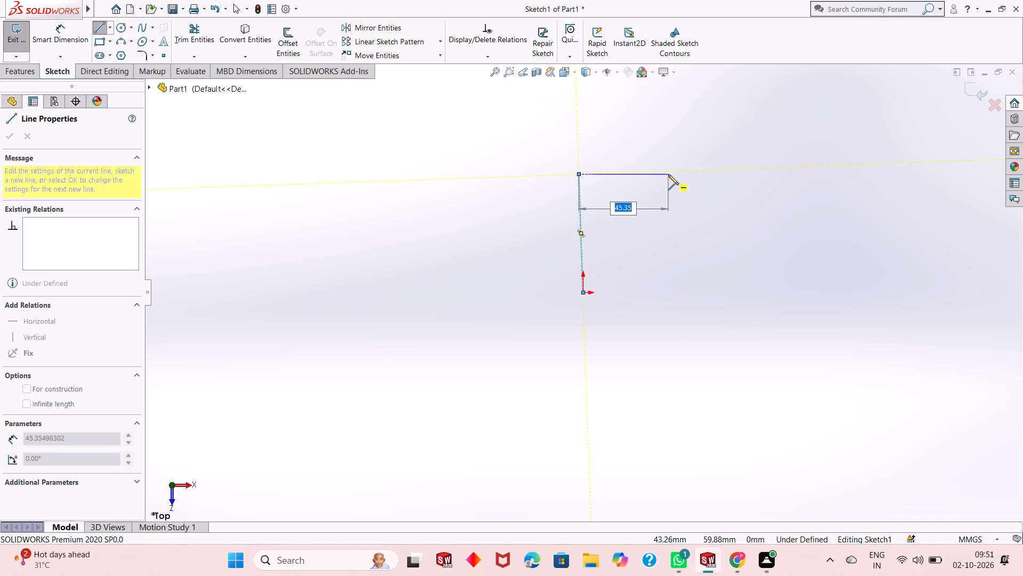
pyautogui.write('200')
pyautogui.press('Return')
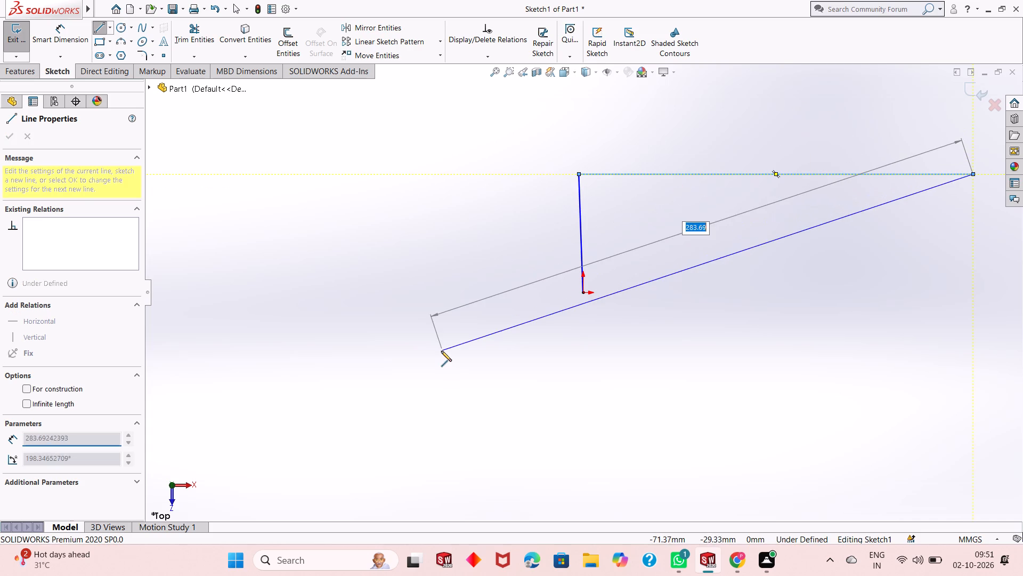
pyautogui.scroll(-2, 434, 351)
pyautogui.scroll(5, 434, 351)
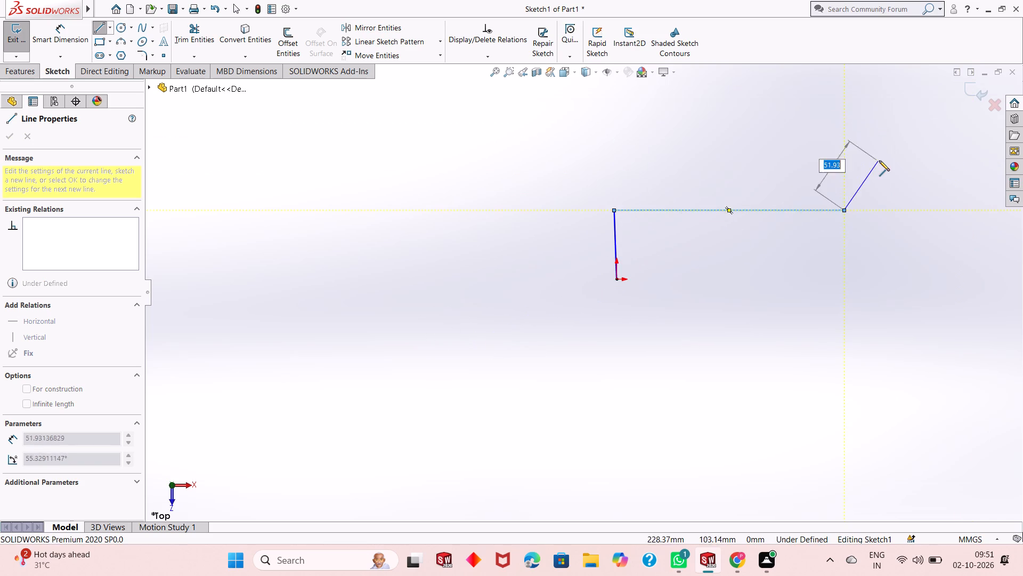
pyautogui.scroll(2, 879, 161)
pyautogui.scroll(-1, 847, 214)
pyautogui.scroll(-4, 639, 265)
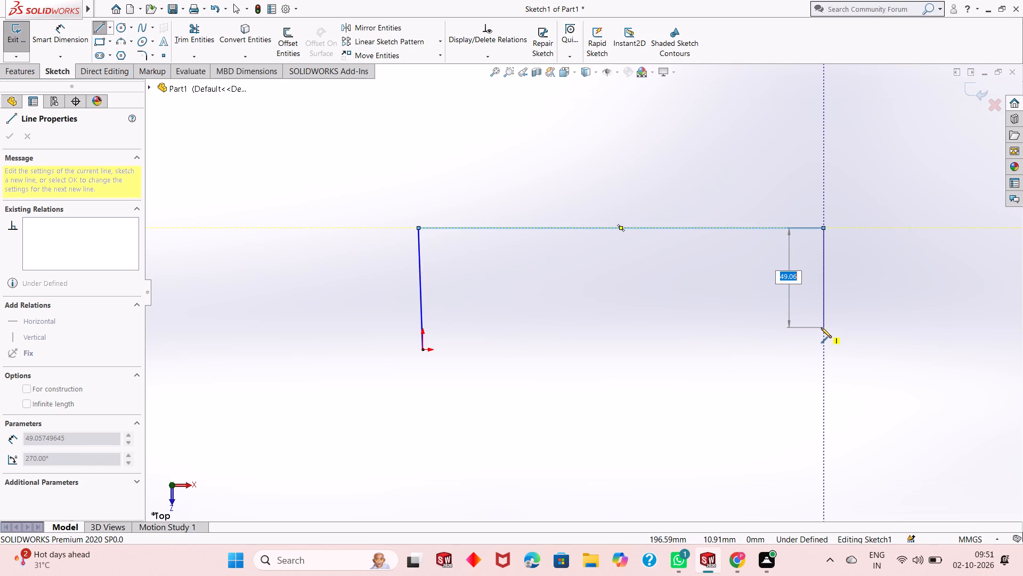
pyautogui.write('60')
pyautogui.press('Return')
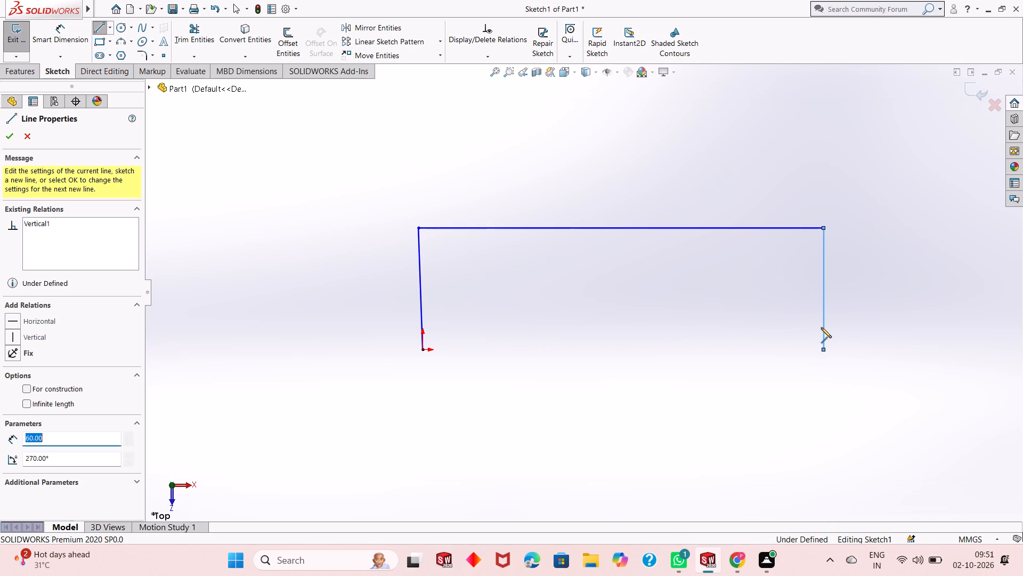
pyautogui.rightClick(845, 304)
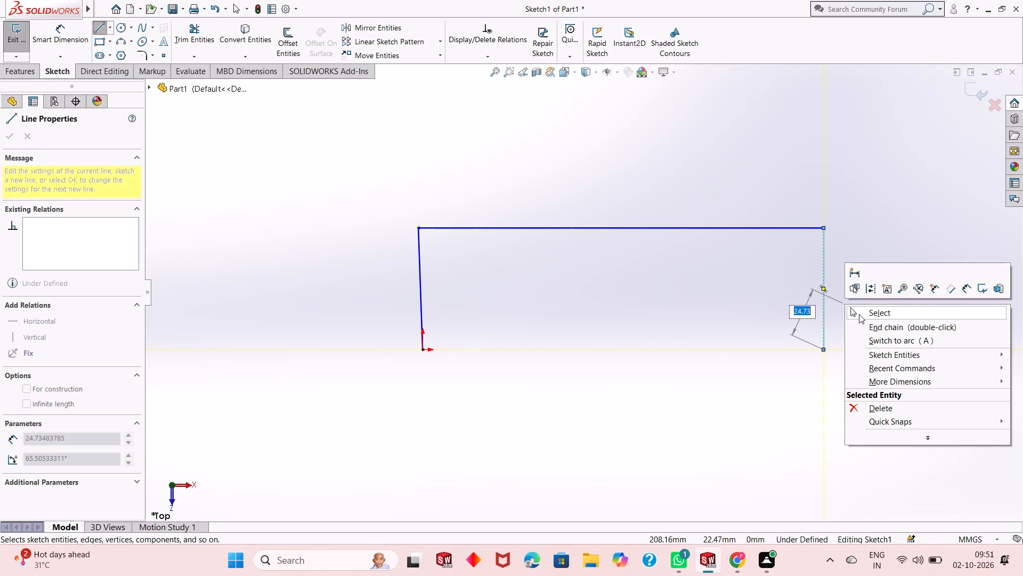
pyautogui.click(859, 314)
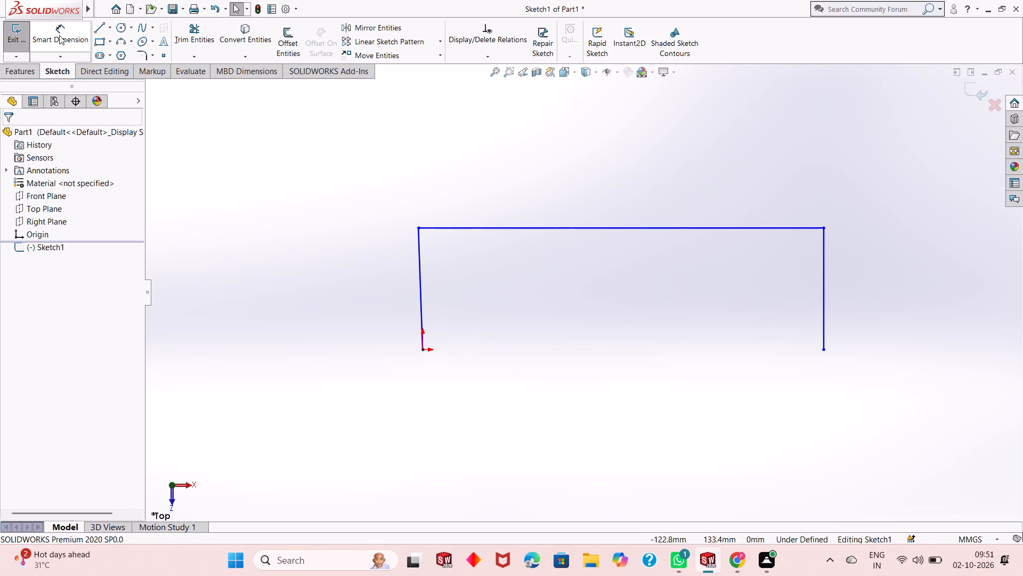
# Dimension the open profile with a height of 60 mm on both side lines and a length of 200 mm on the top line.
pyautogui.click(59, 36)
pyautogui.click(420, 305)
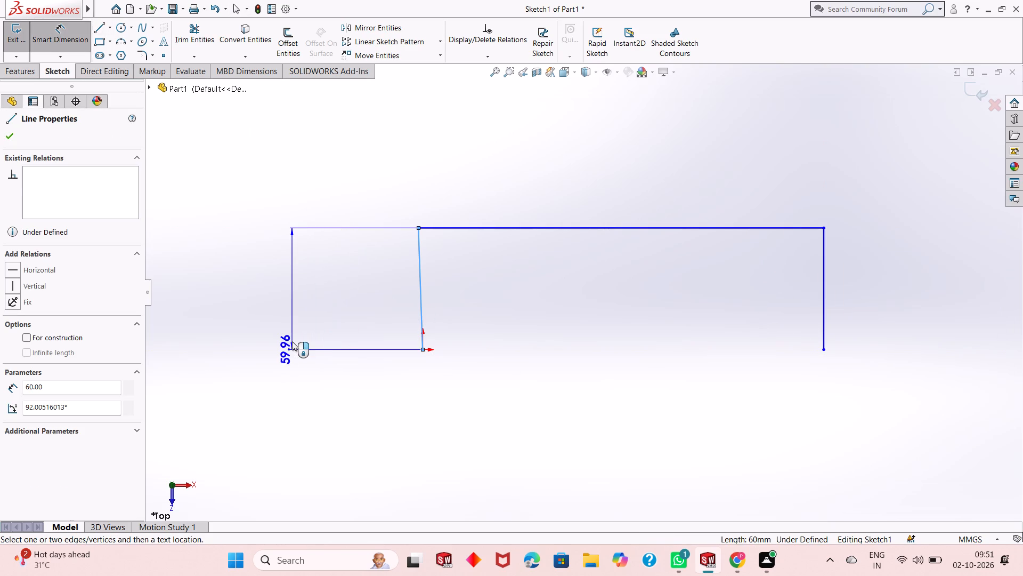
pyautogui.click(292, 341)
pyautogui.write('60')
pyautogui.press('Return')
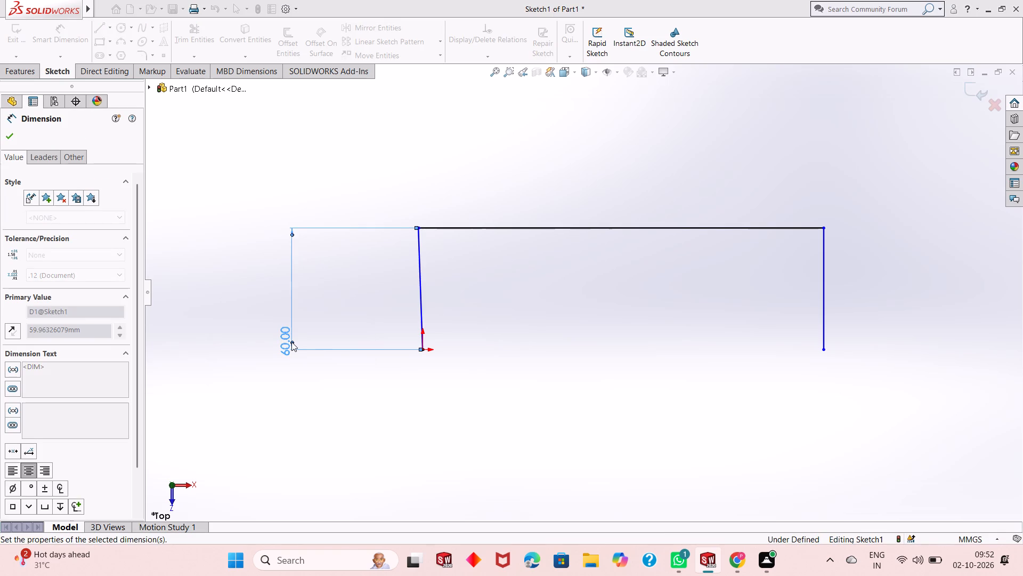
pyautogui.click(821, 290)
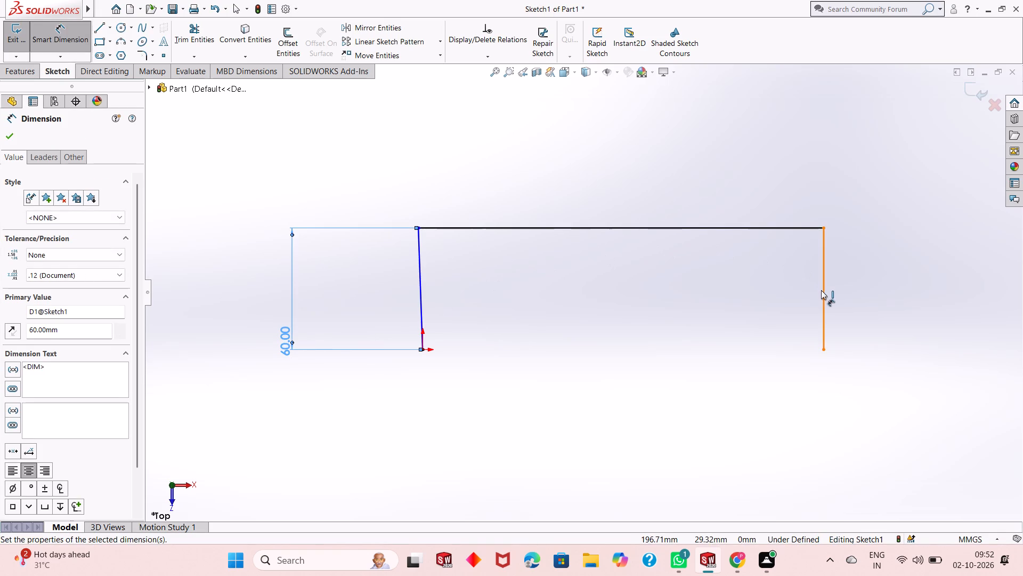
pyautogui.click(896, 281)
pyautogui.write('60')
pyautogui.press('Return')
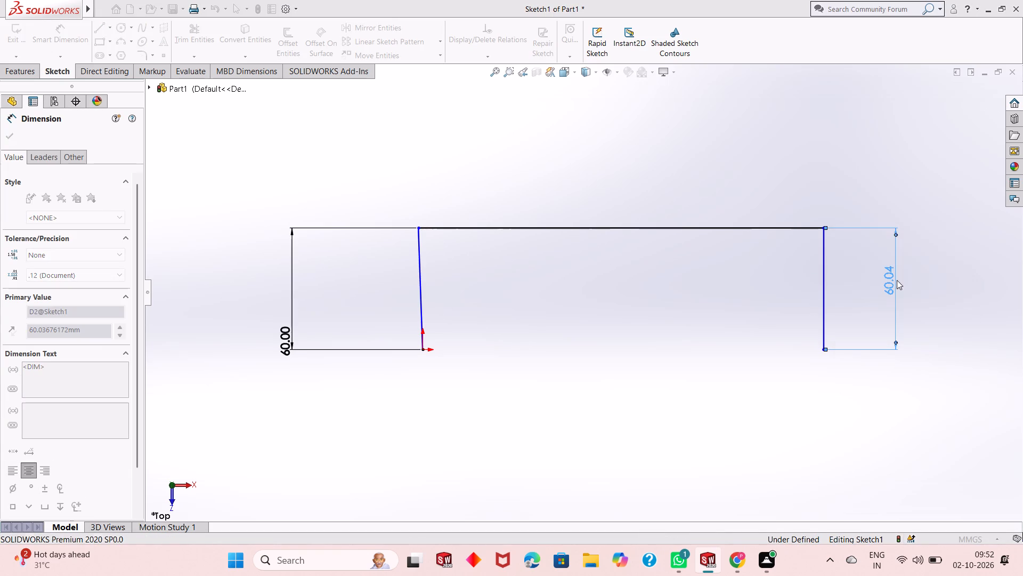
pyautogui.click(728, 225)
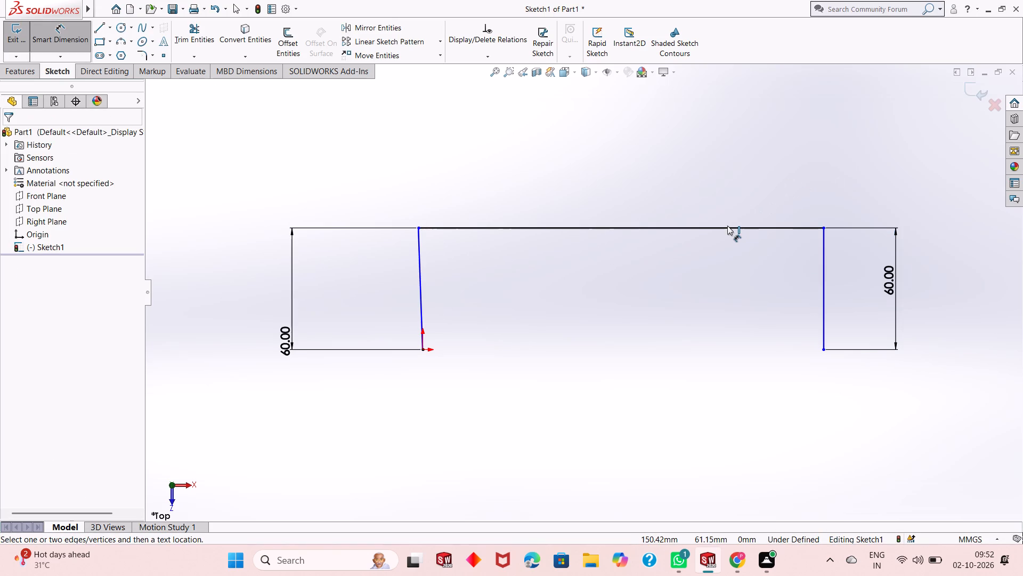
pyautogui.click(722, 227)
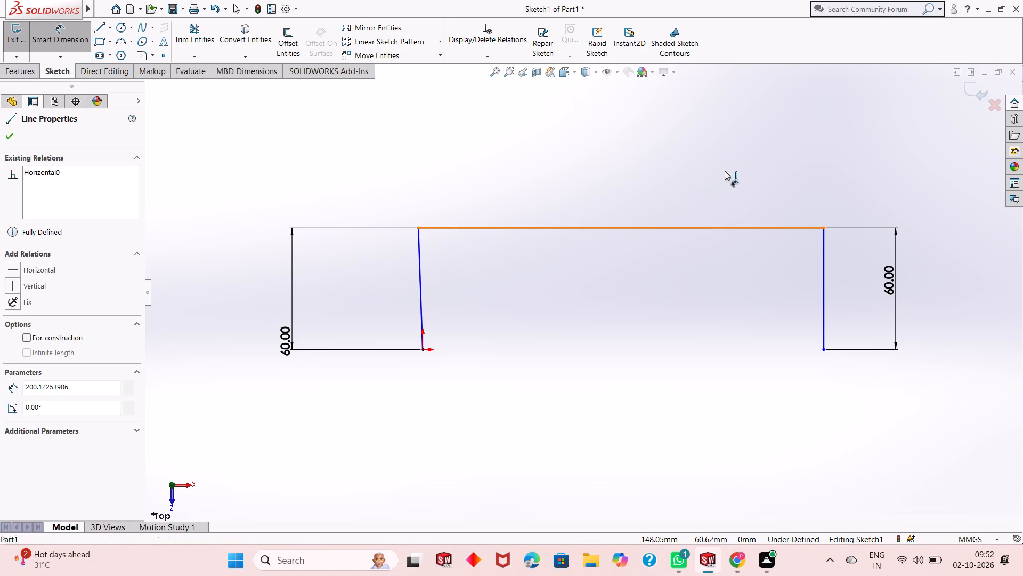
pyautogui.click(725, 164)
pyautogui.write('200')
pyautogui.press('Return')
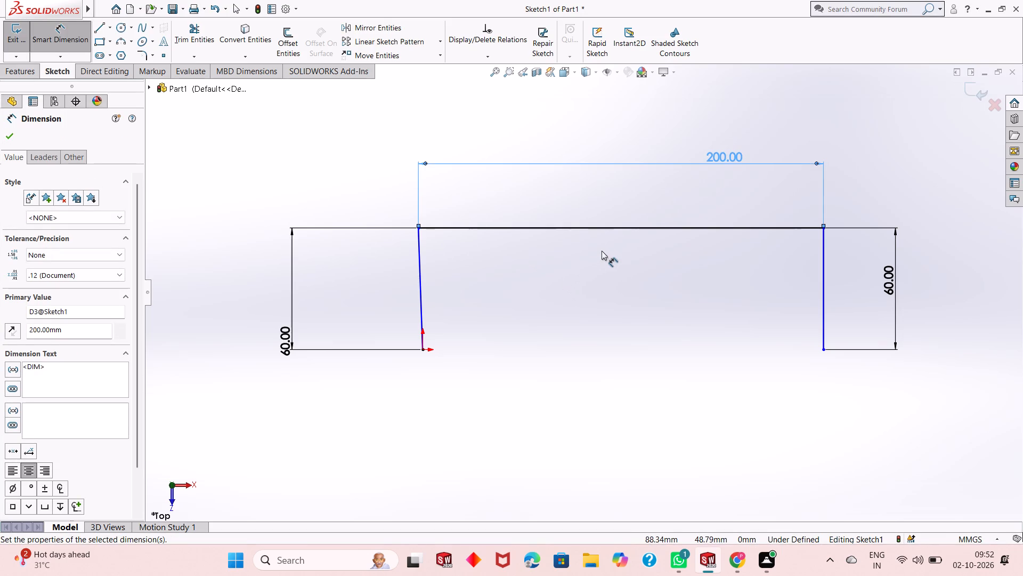
pyautogui.scroll(-1, 602, 251)
pyautogui.scroll(1, 612, 274)
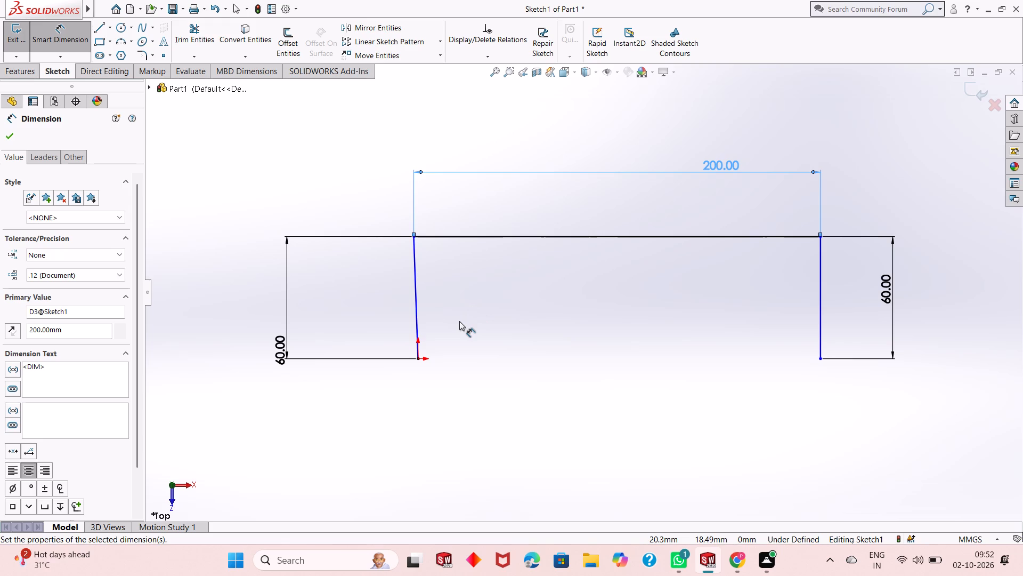
pyautogui.press('Escape')
# Add a vertical relation to the slanted side line that starts at the origin.
pyautogui.click(418, 305)
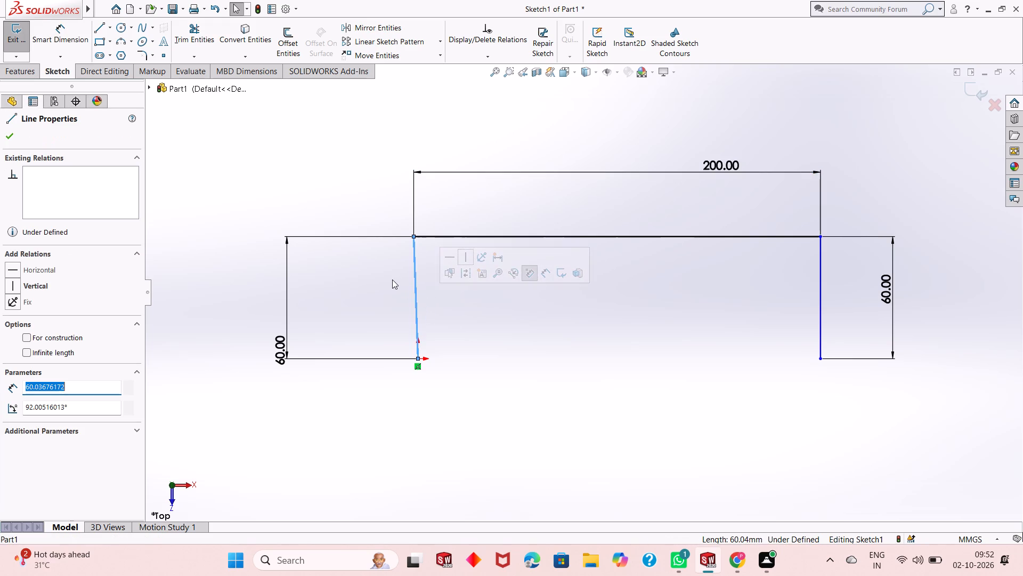
pyautogui.click(466, 260)
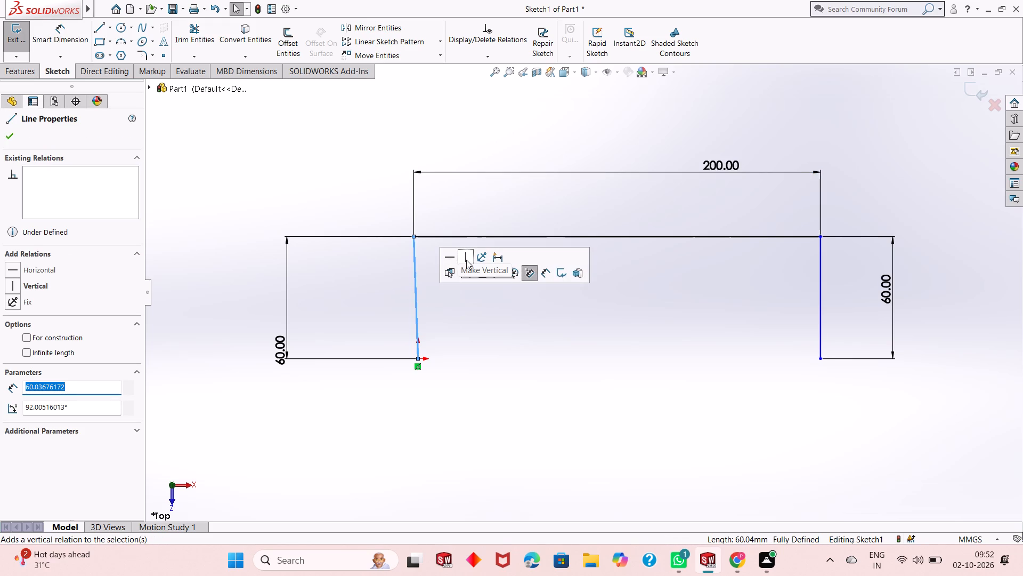
pyautogui.press('Escape')
pyautogui.press('Escape')
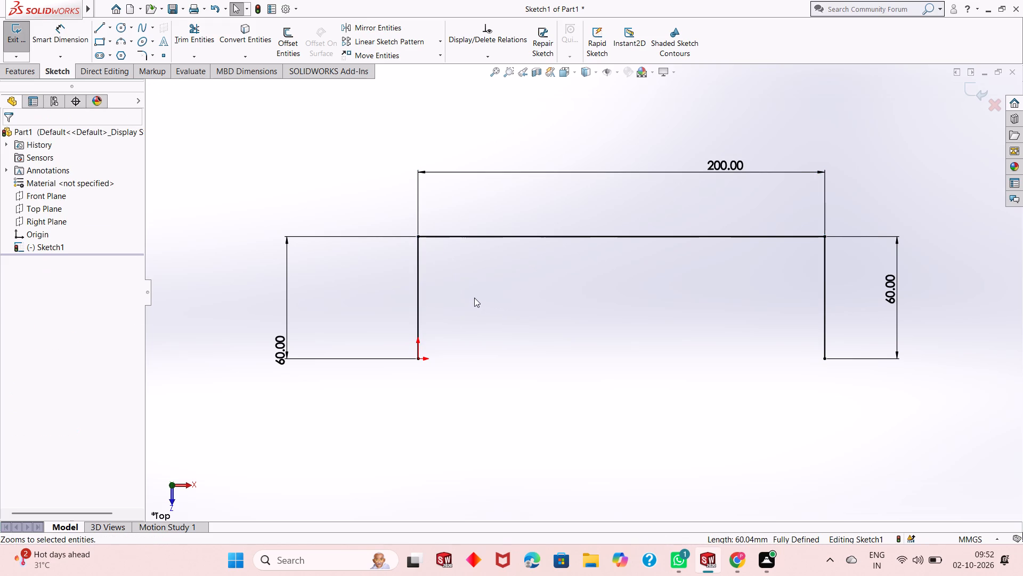
# Sketch a horizontal midpoint line with a 60 mm half-length below the open profile, centred under the 200 mm line.
pyautogui.scroll(-1, 474, 298)
pyautogui.scroll(3, 474, 298)
pyautogui.scroll(-1, 747, 304)
pyautogui.scroll(1, 603, 304)
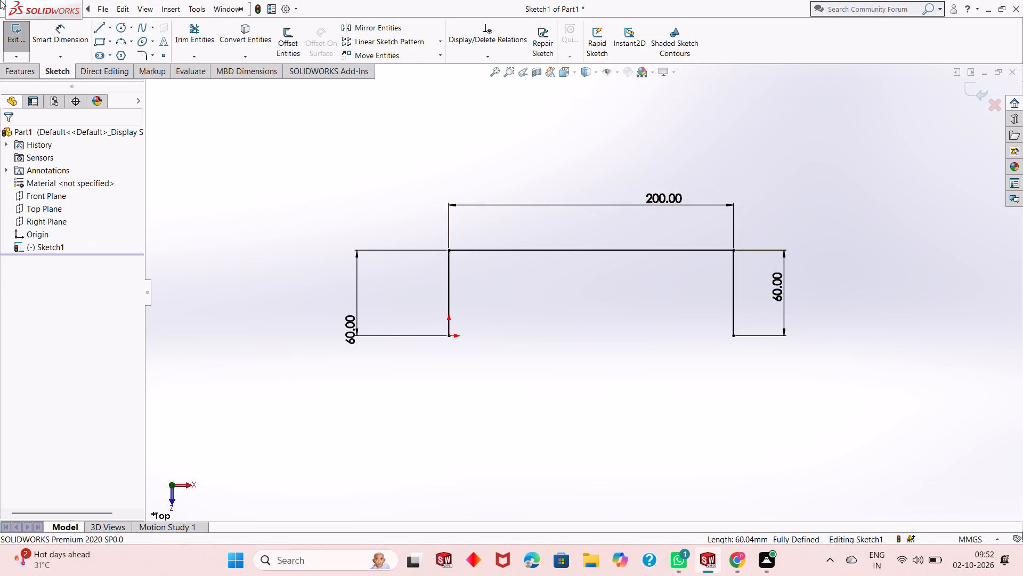
pyautogui.click(112, 31)
pyautogui.click(119, 67)
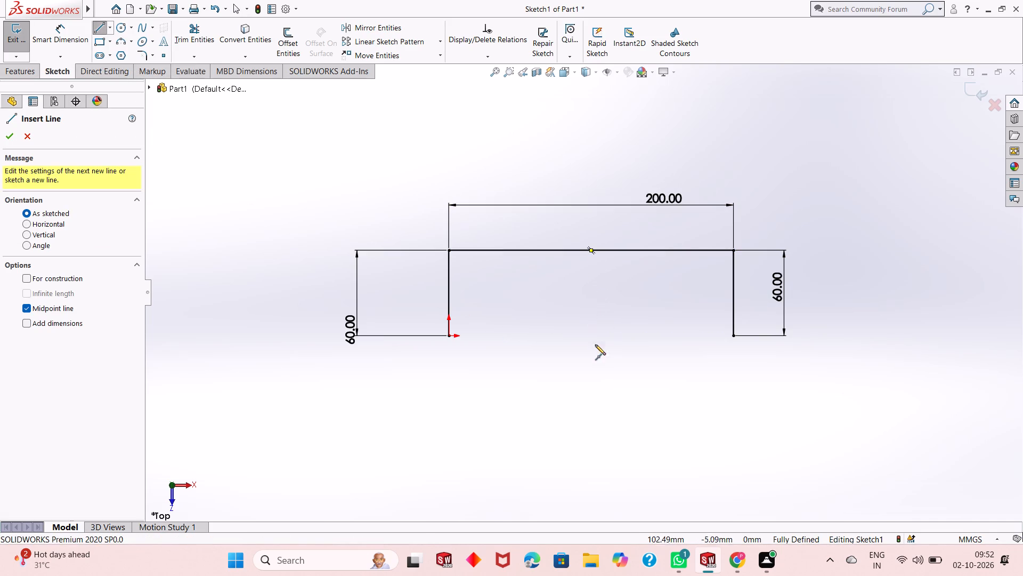
pyautogui.click(593, 394)
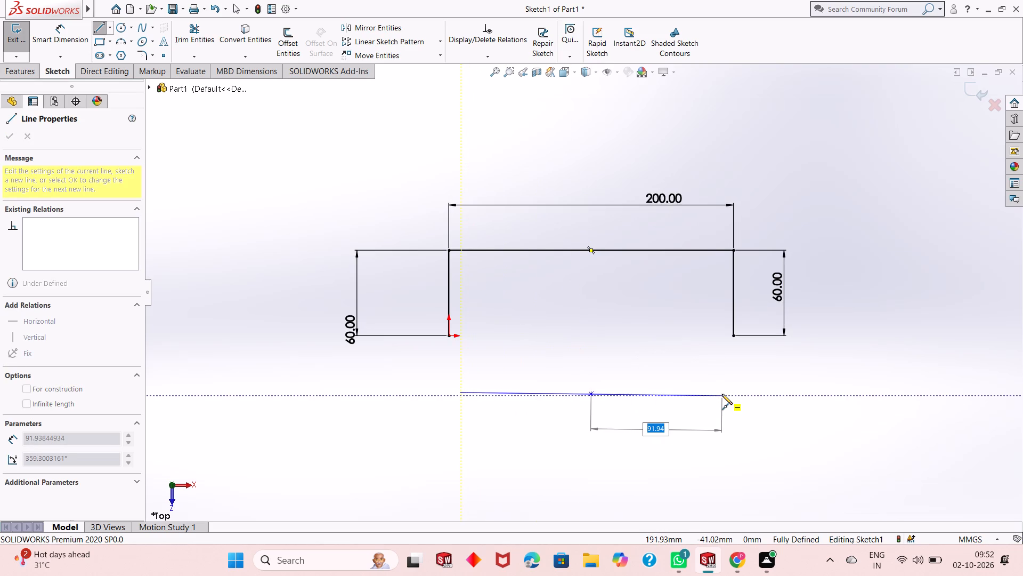
pyautogui.write('60')
pyautogui.press('Return')
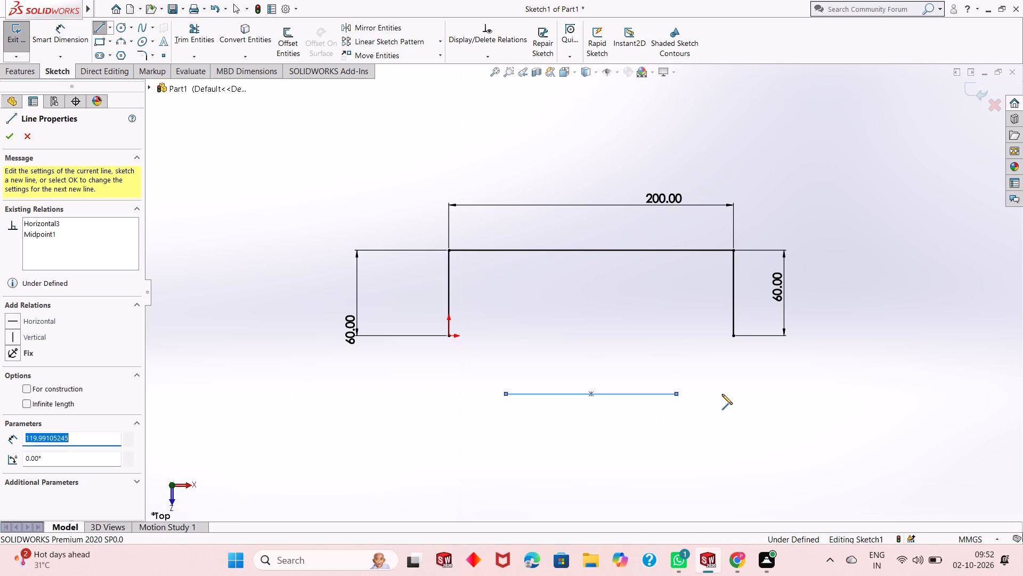
pyautogui.press('Escape')
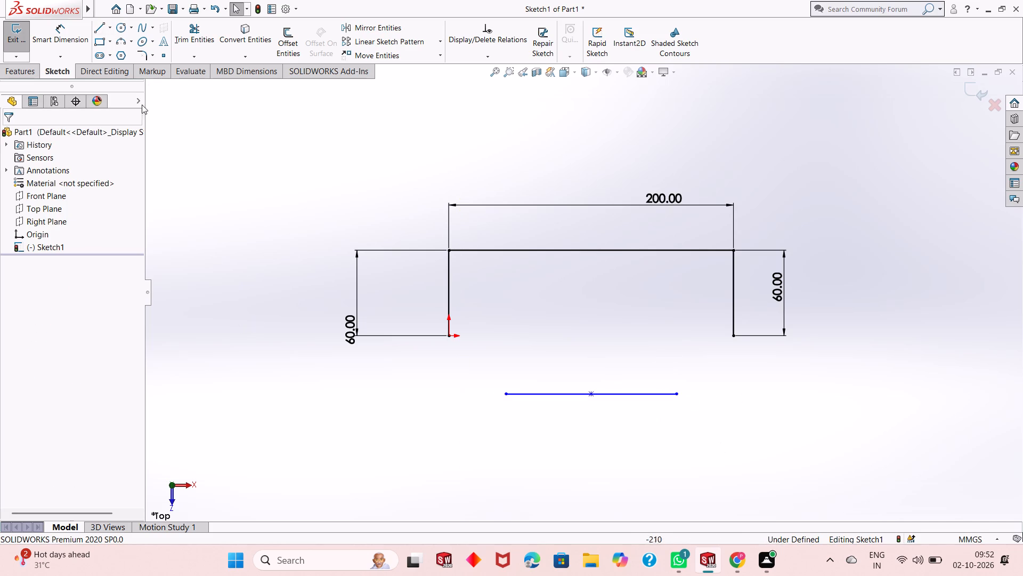
# Dimension the lower horizontal line's full length as 120 mm.
pyautogui.click(58, 37)
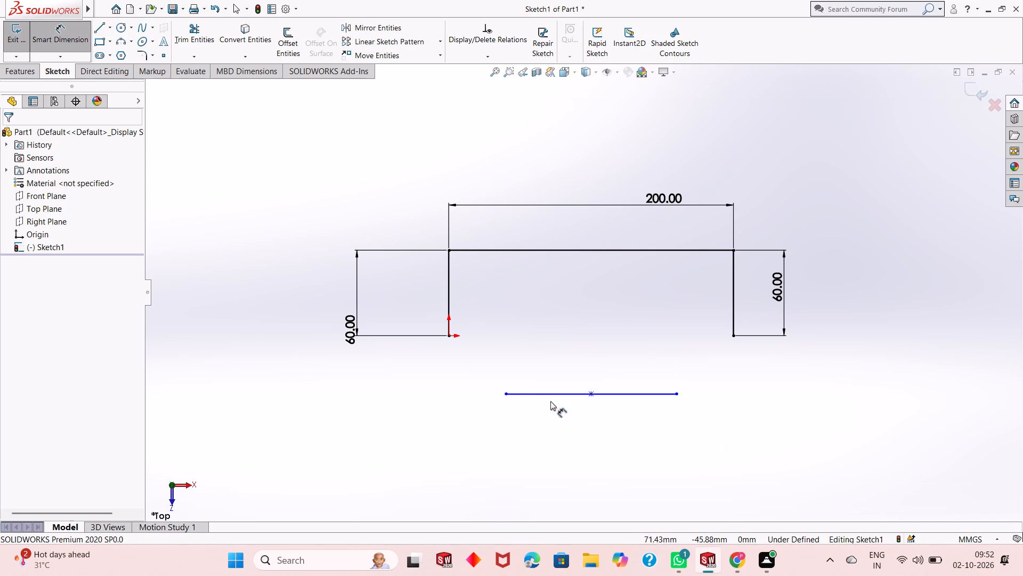
pyautogui.click(572, 396)
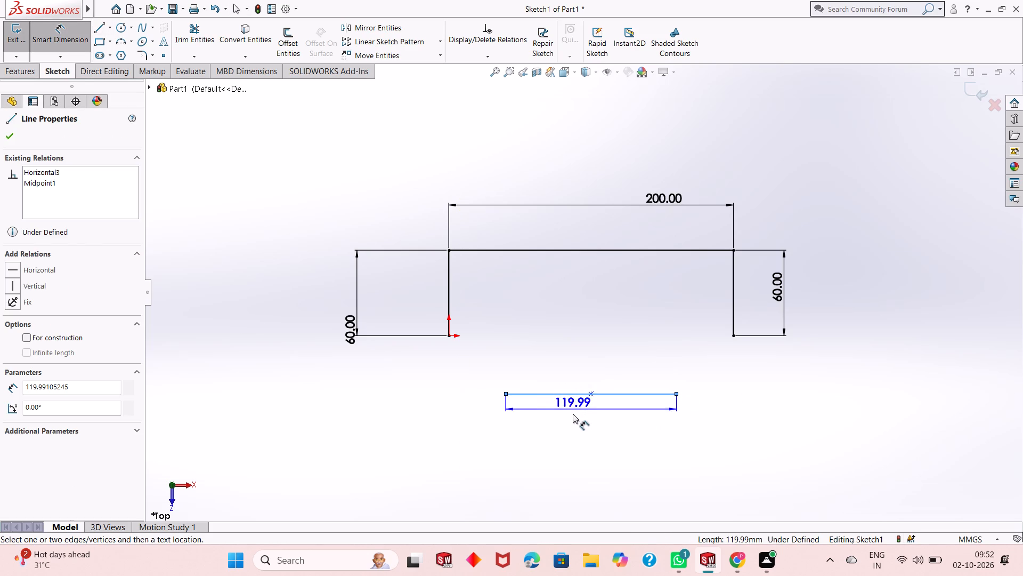
pyautogui.click(578, 435)
pyautogui.write('120')
pyautogui.press('Return')
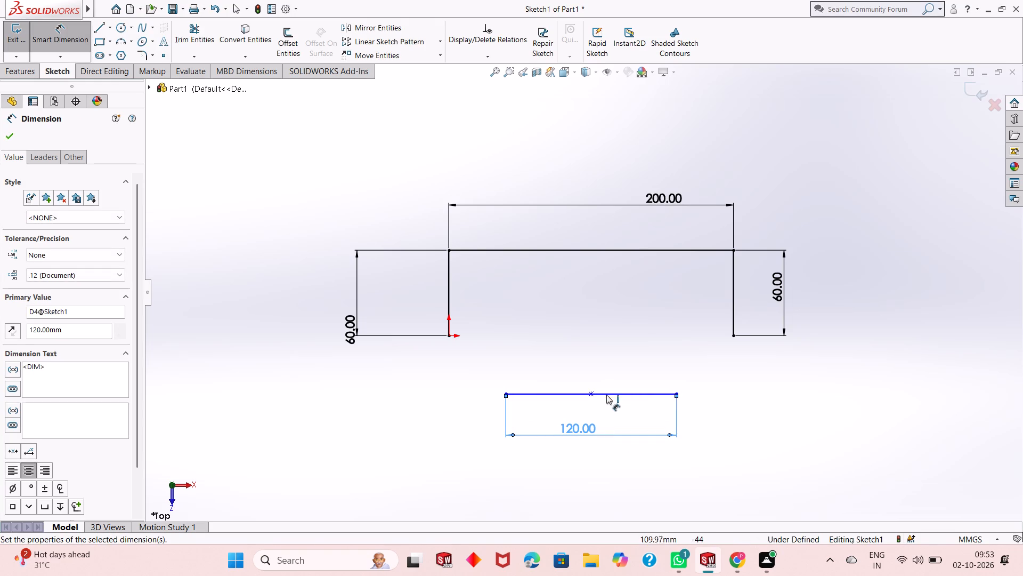
# Dimension the vertical distance between the lower 120 mm line and the 200 mm top line without entering a new value.
pyautogui.click(611, 392)
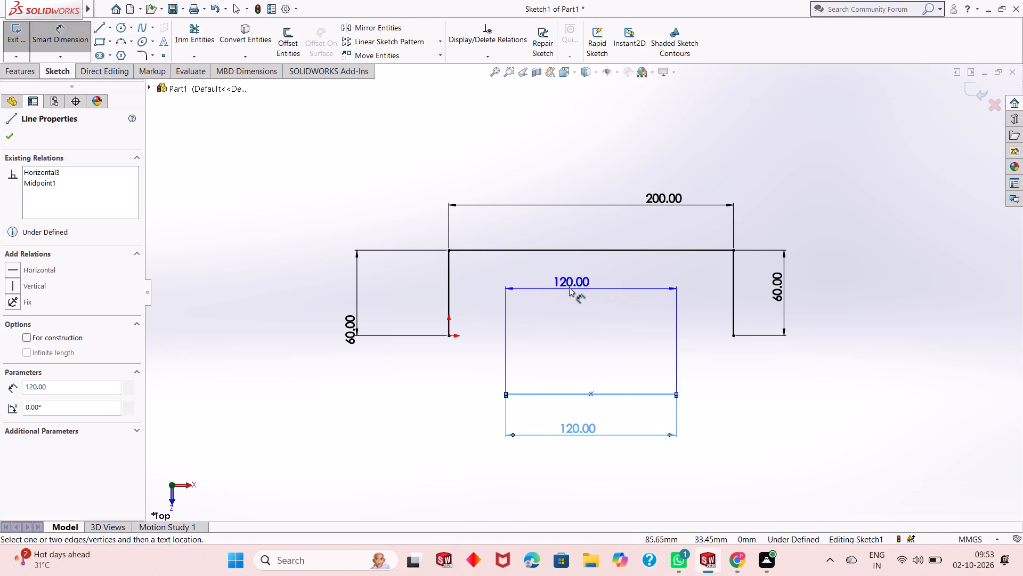
pyautogui.click(542, 252)
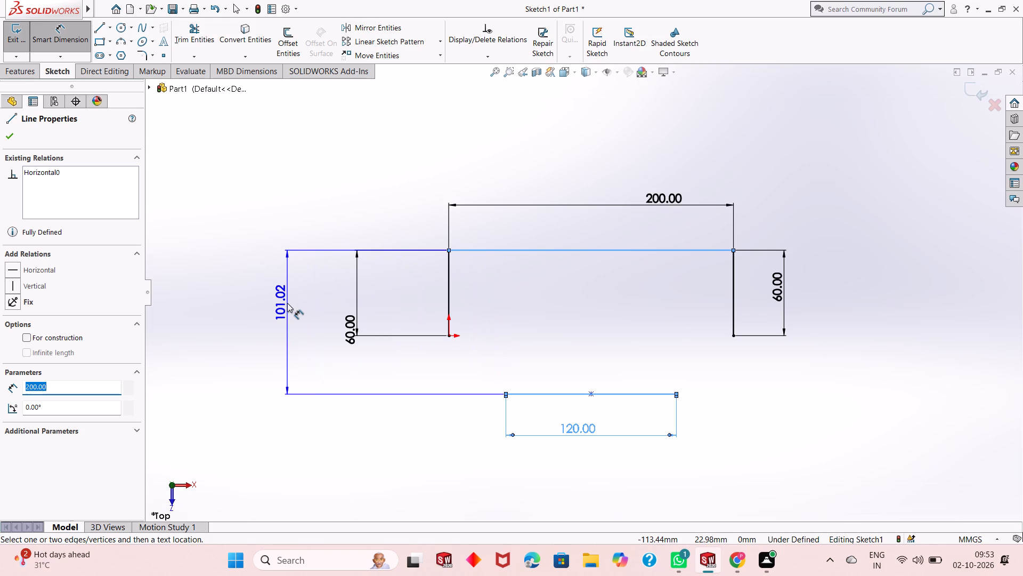
pyautogui.click(287, 303)
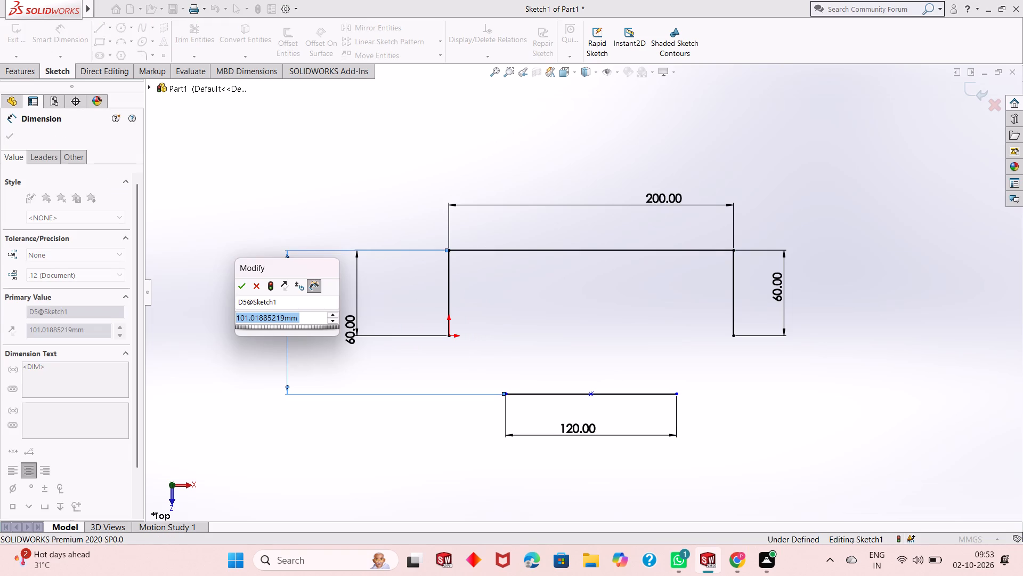
pyautogui.press('Escape')
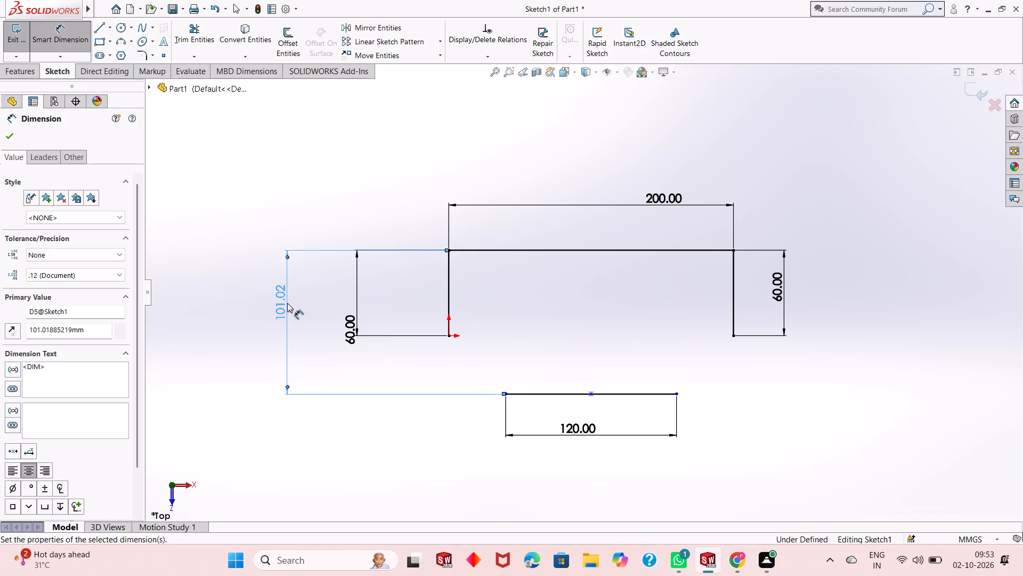
# Set the vertical distance between the 200 mm top line and the lower line to 120 mm.
pyautogui.write('120')
pyautogui.press('Return')
pyautogui.press('Escape')
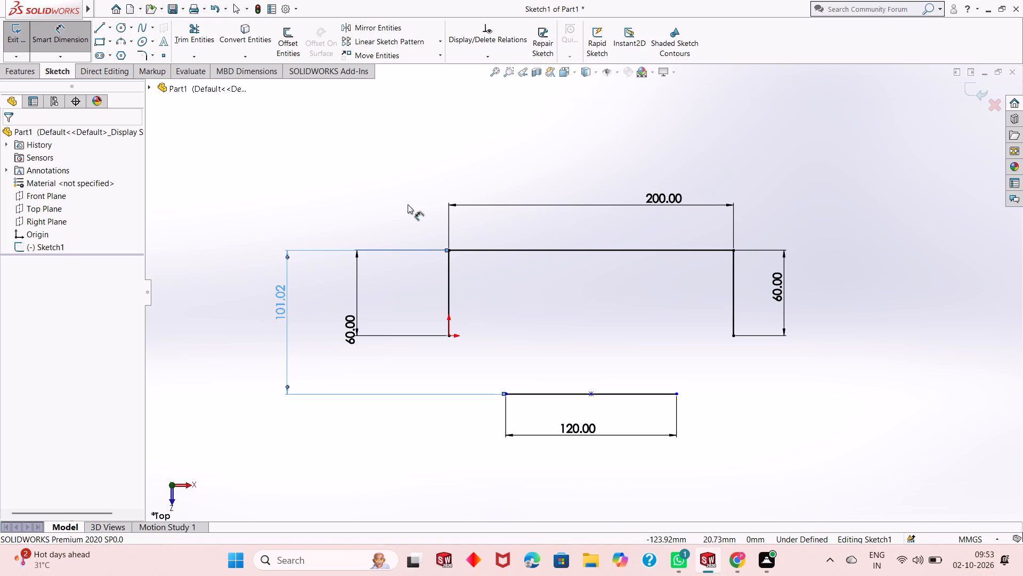
pyautogui.doubleClick(280, 309)
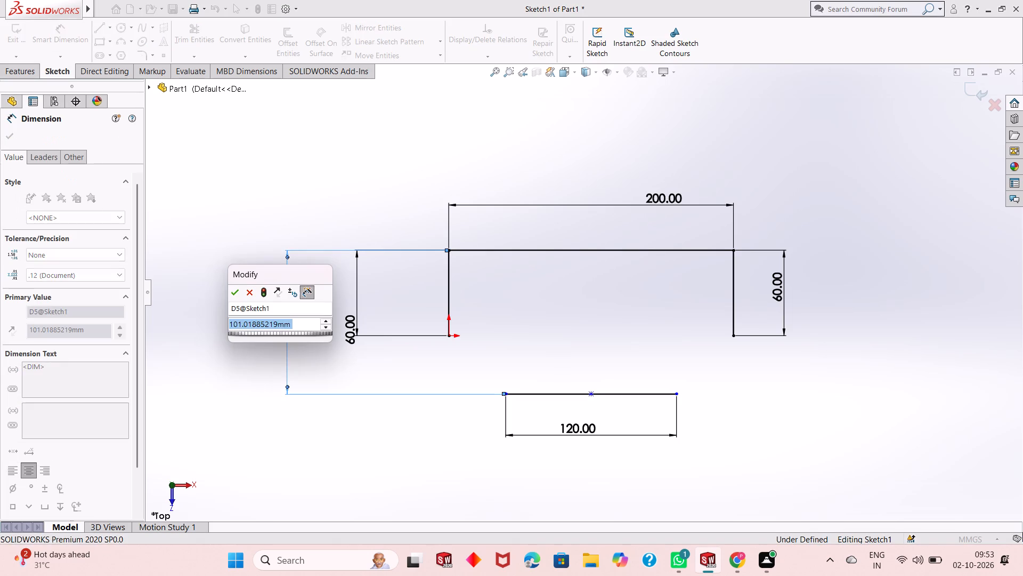
pyautogui.write('120')
pyautogui.press('Return')
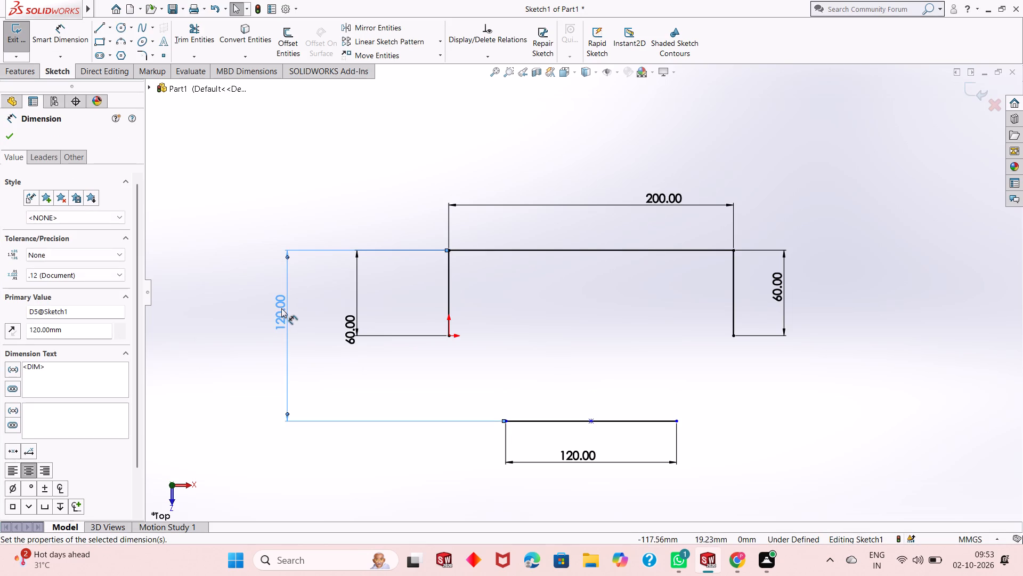
pyautogui.scroll(-1, 364, 245)
pyautogui.scroll(4, 364, 245)
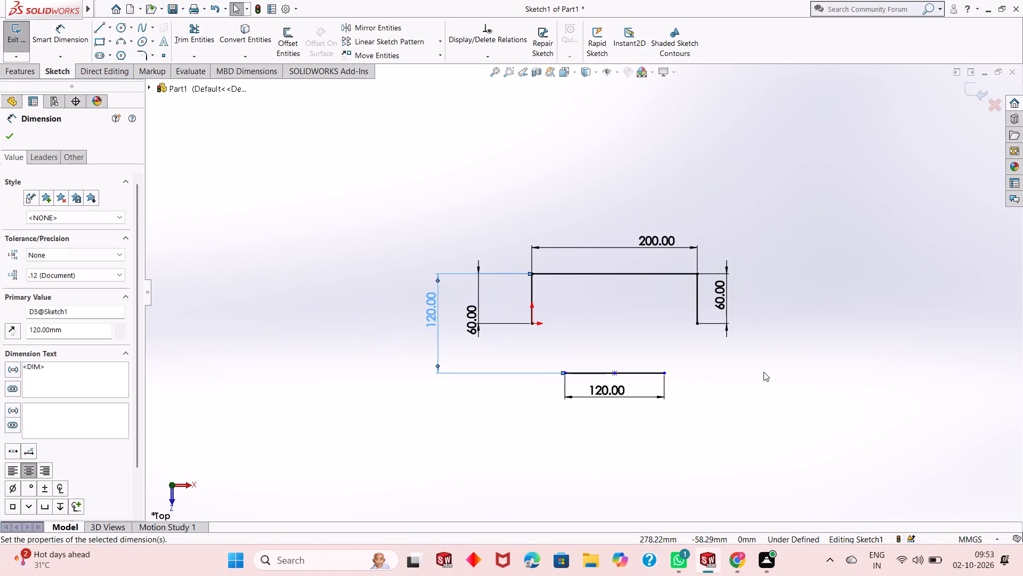
pyautogui.scroll(-2, 764, 372)
pyautogui.scroll(1, 551, 346)
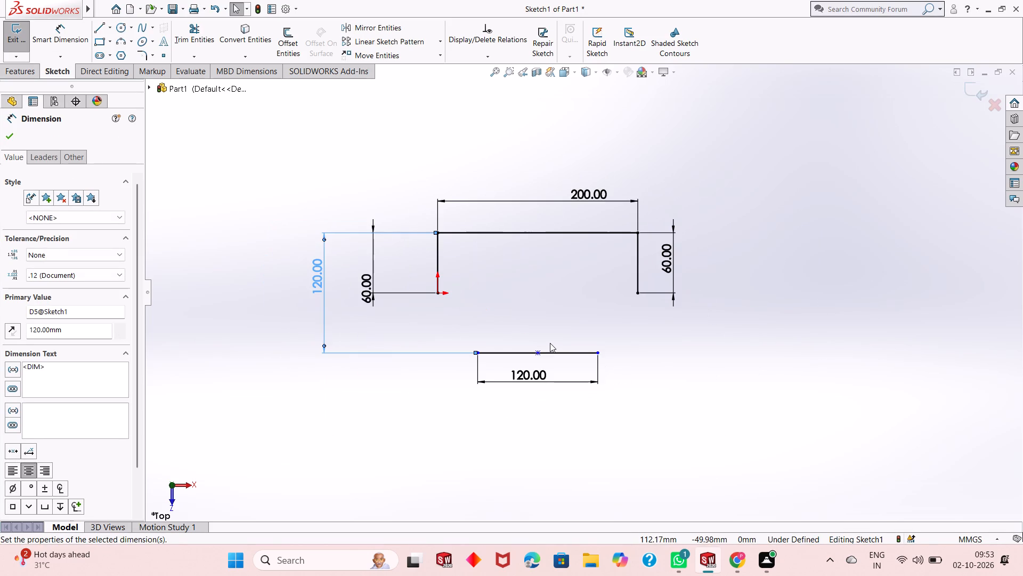
pyautogui.press('Escape')
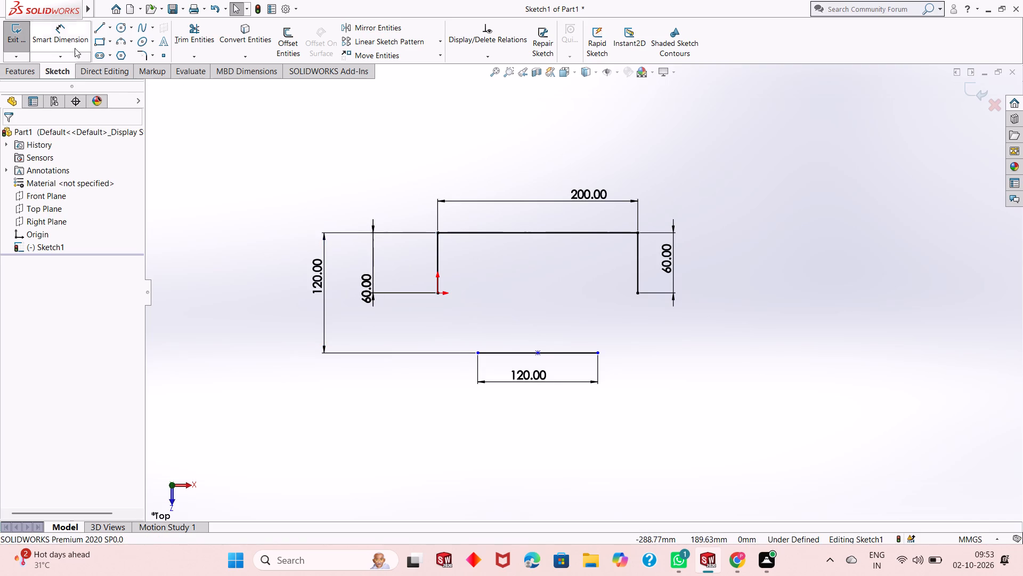
# Dimension the horizontal distance from the 200 mm line's midpoint to the lower line's left endpoint as 60 mm.
pyautogui.click(66, 42)
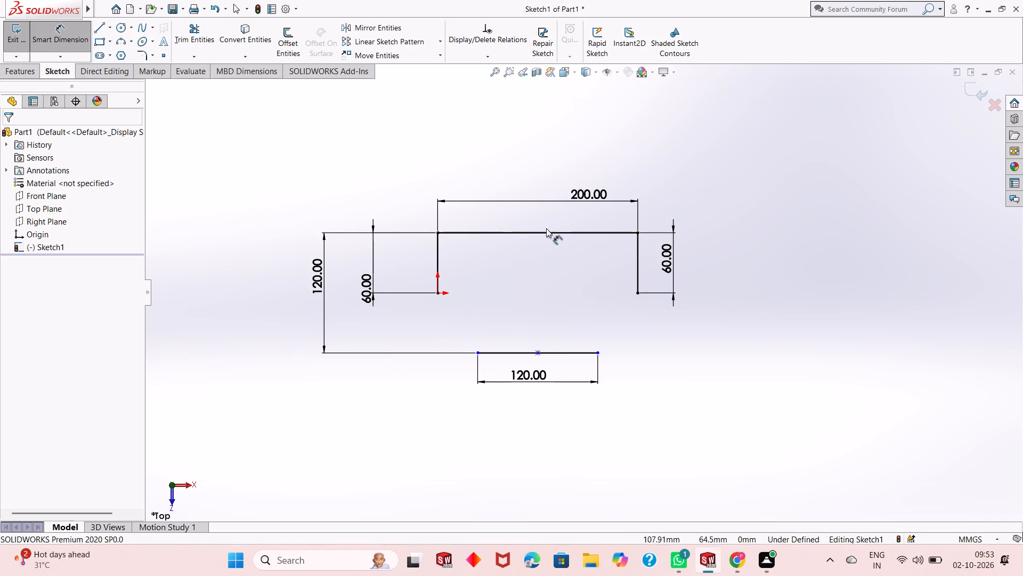
pyautogui.click(538, 232)
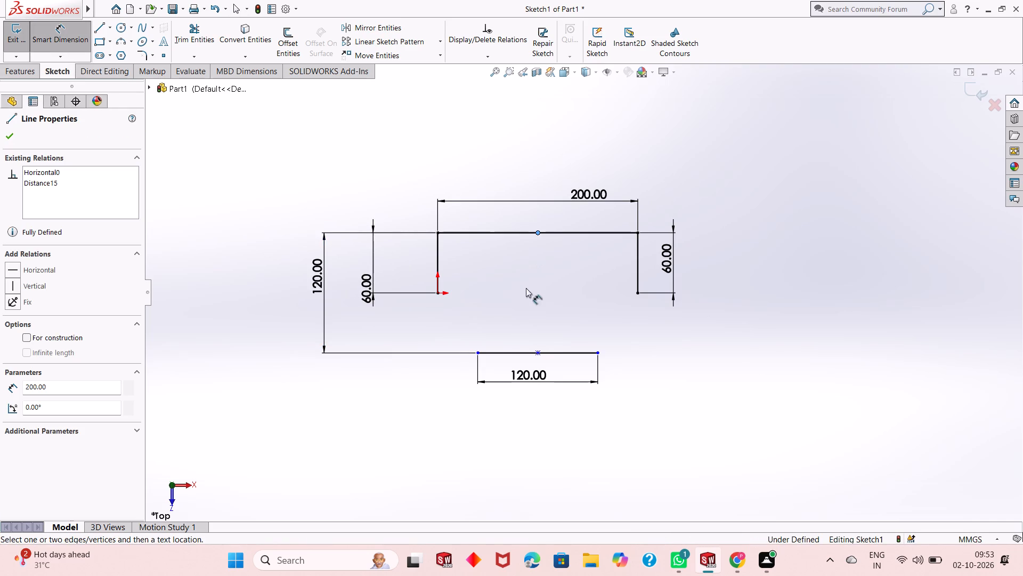
pyautogui.click(480, 353)
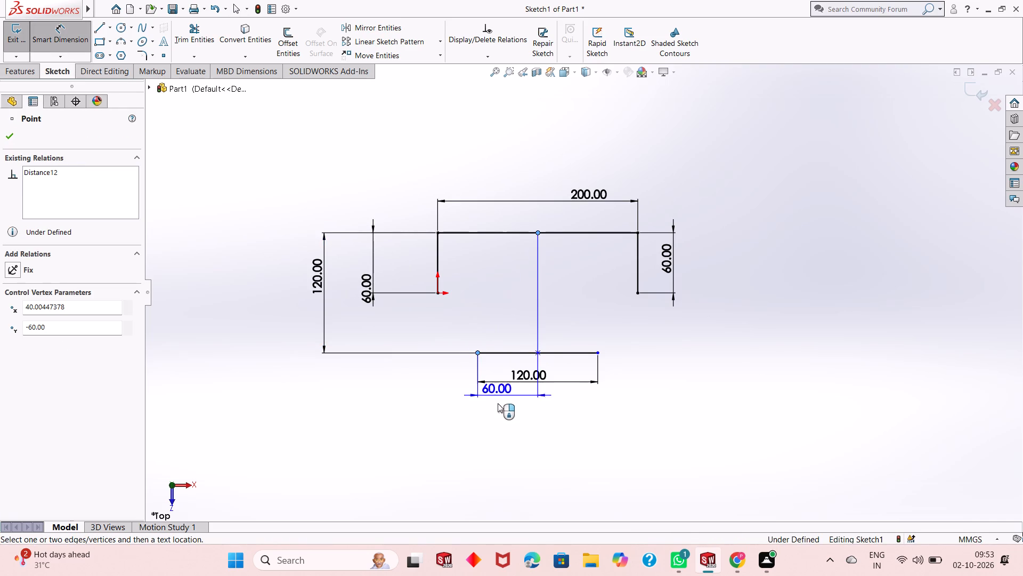
pyautogui.click(500, 425)
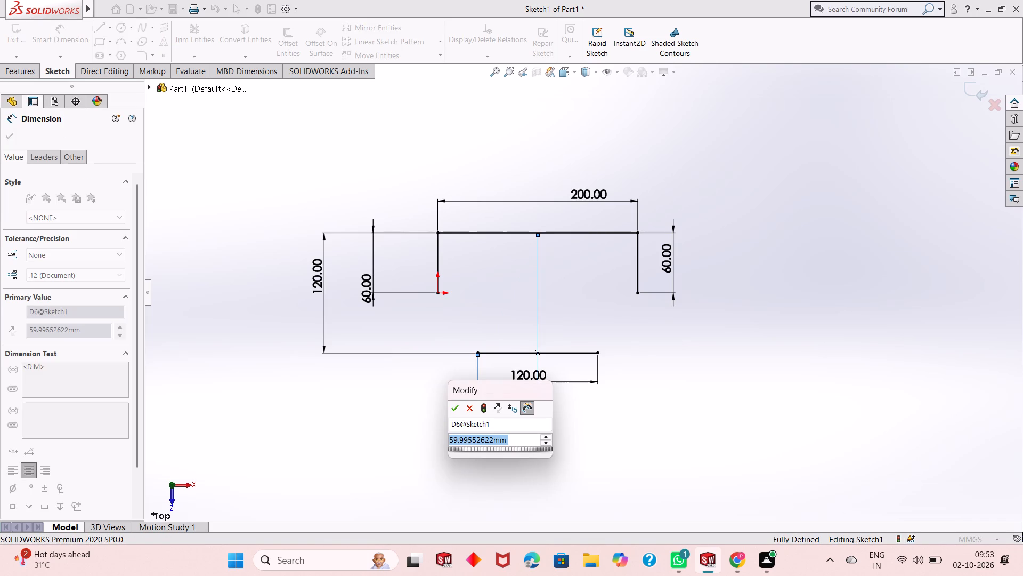
pyautogui.write('60')
pyautogui.press('Return')
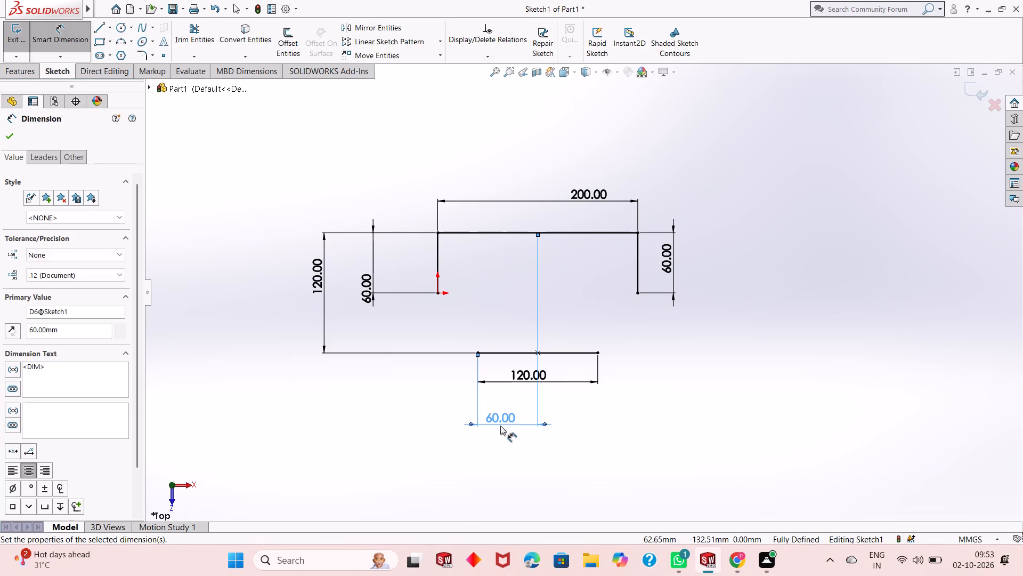
pyautogui.rightClick(696, 366)
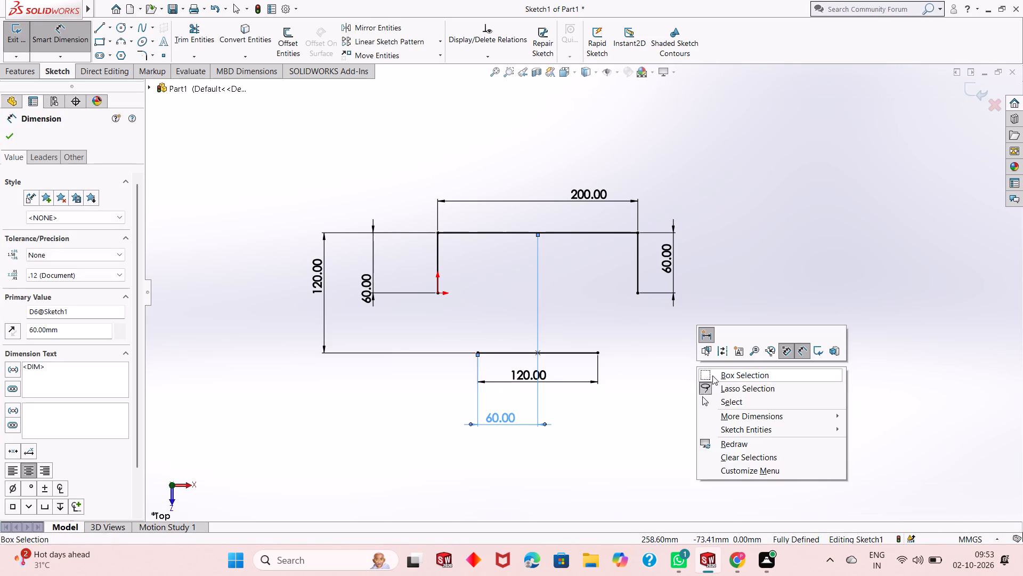
pyautogui.click(733, 400)
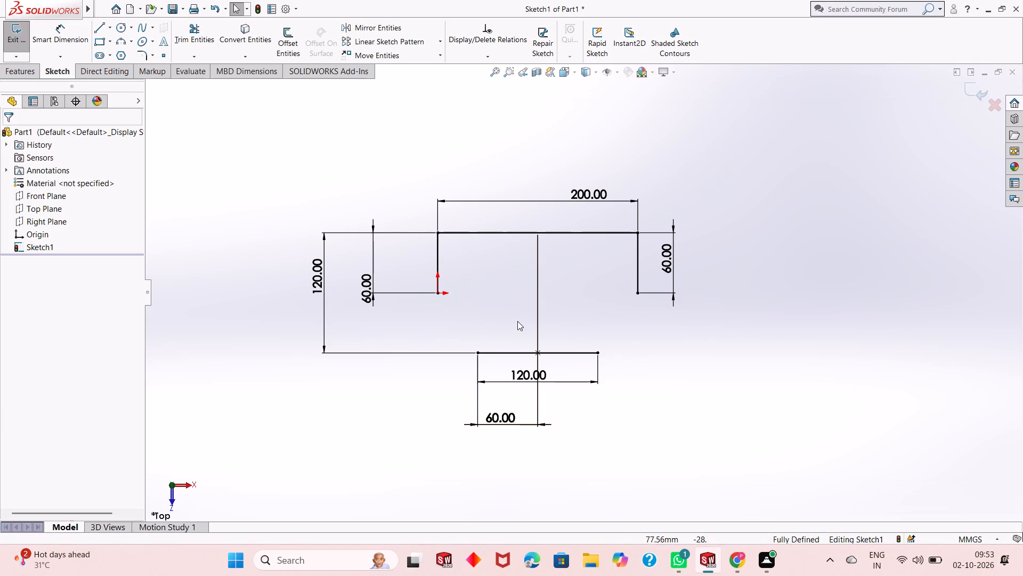
# Sketch a slanted line from the origin to the left endpoint of the lower 120 mm line.
pyautogui.scroll(-3, 518, 321)
pyautogui.scroll(2, 518, 321)
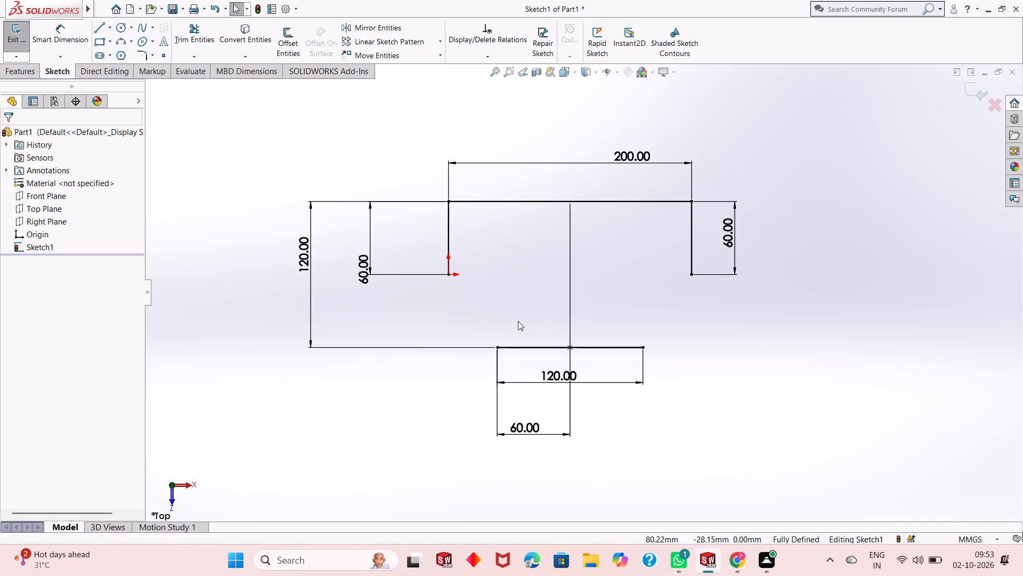
pyautogui.click(97, 30)
pyautogui.scroll(1, 599, 311)
pyautogui.scroll(-4, 574, 311)
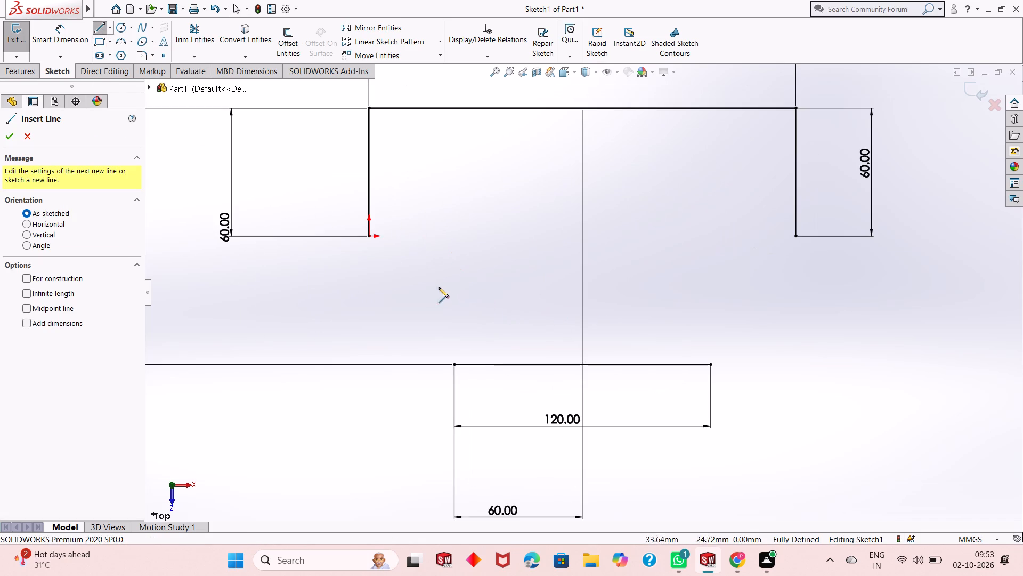
pyautogui.click(368, 236)
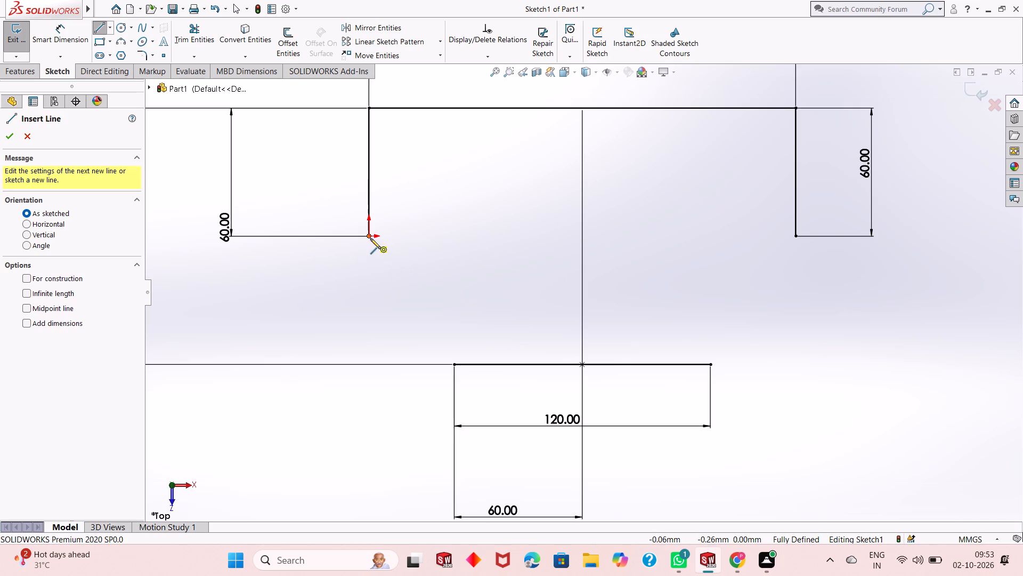
pyautogui.click(453, 363)
pyautogui.press('Escape')
pyautogui.press('Escape')
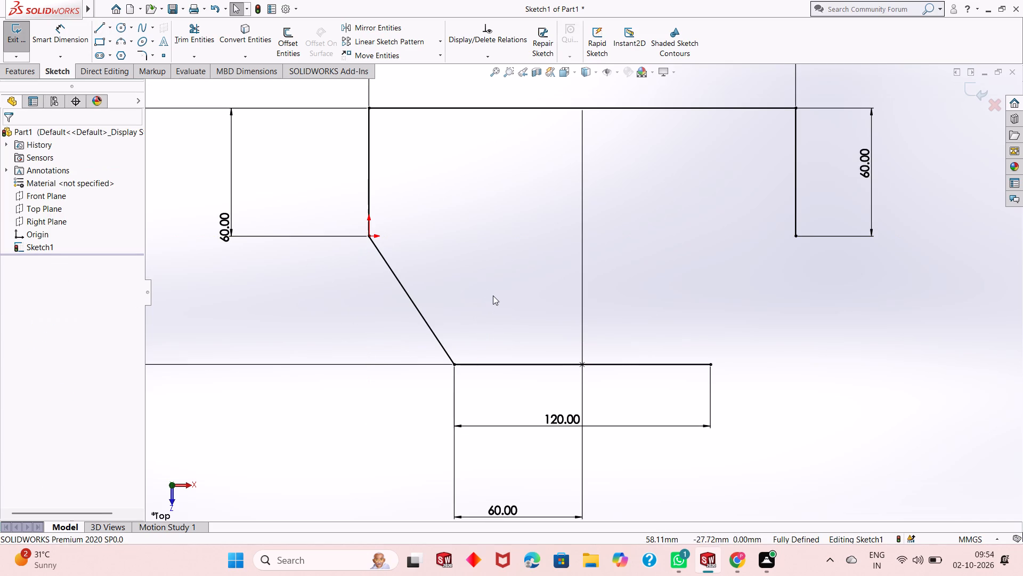
# Close the profile with a slanted line from the lower line's right endpoint to the bottom of the right vertical line.
pyautogui.click(98, 27)
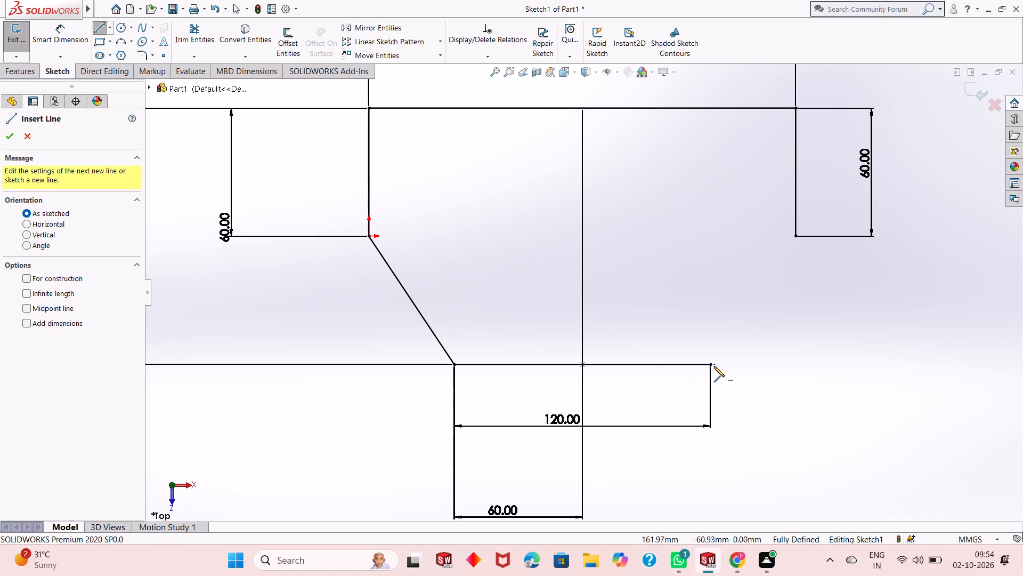
pyautogui.click(713, 365)
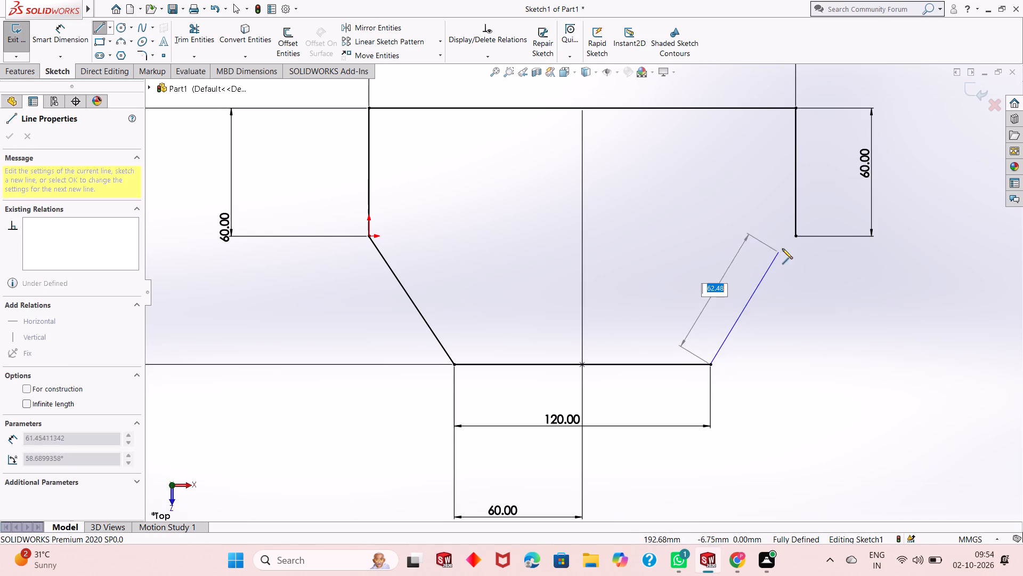
pyautogui.click(795, 238)
pyautogui.press('Escape')
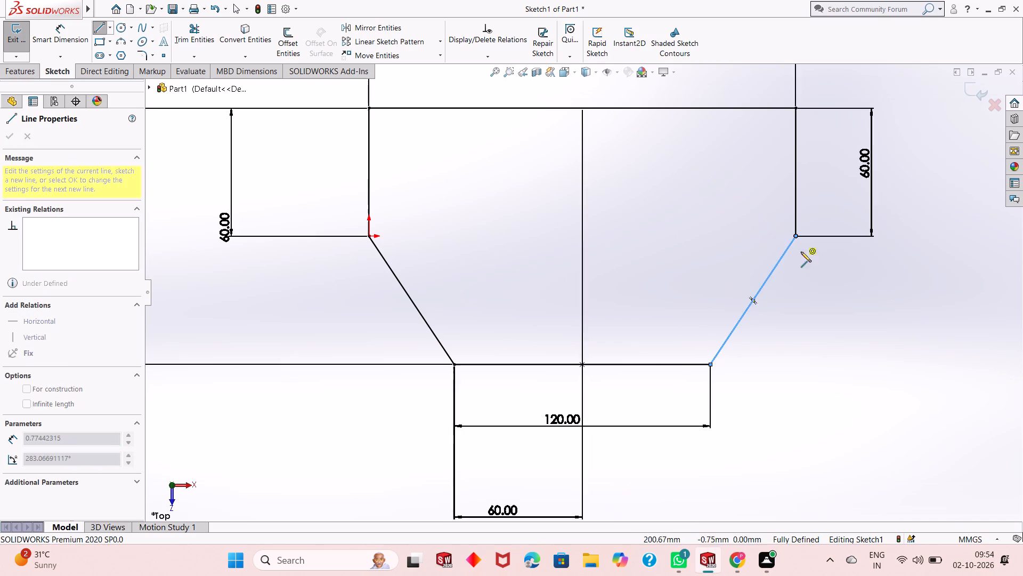
pyautogui.press('Escape')
pyautogui.press('Escape')
# Examine the closed six-sided profile and its dimensions from several angles.
pyautogui.scroll(-3, 775, 348)
pyautogui.scroll(5, 775, 348)
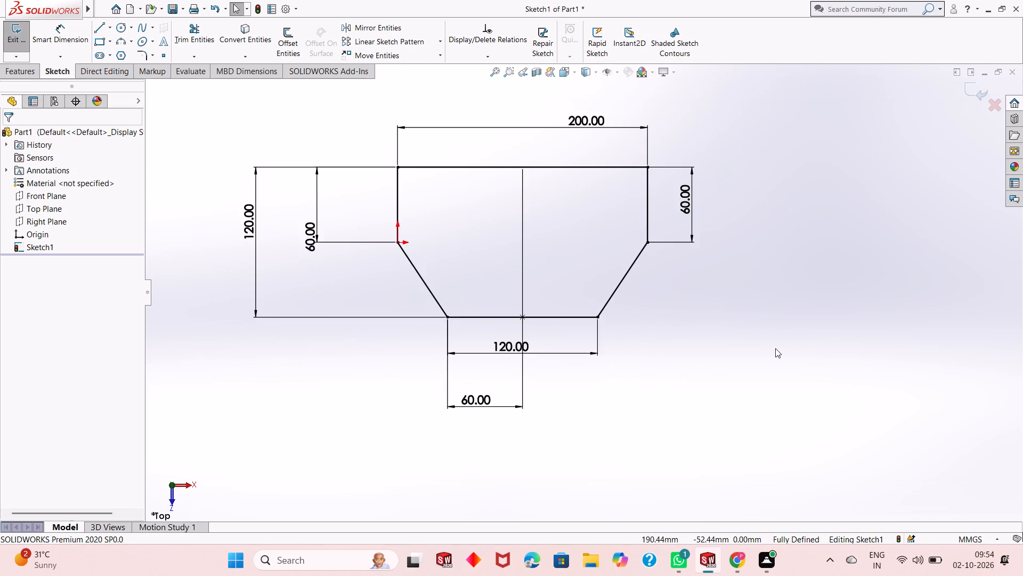
pyautogui.scroll(2, 775, 348)
pyautogui.scroll(-1, 341, 209)
pyautogui.scroll(-1, 642, 271)
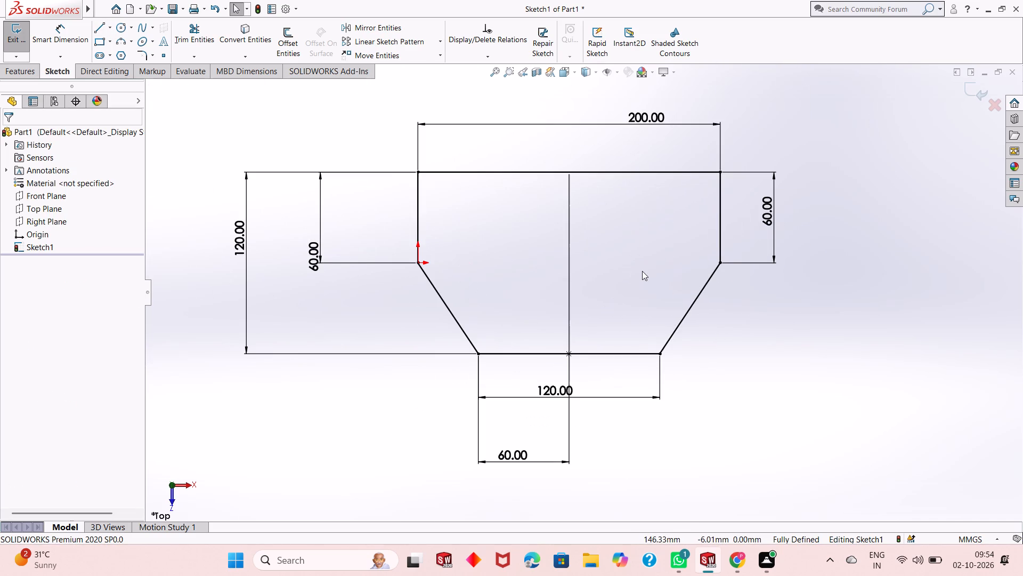
pyautogui.scroll(-1, 642, 271)
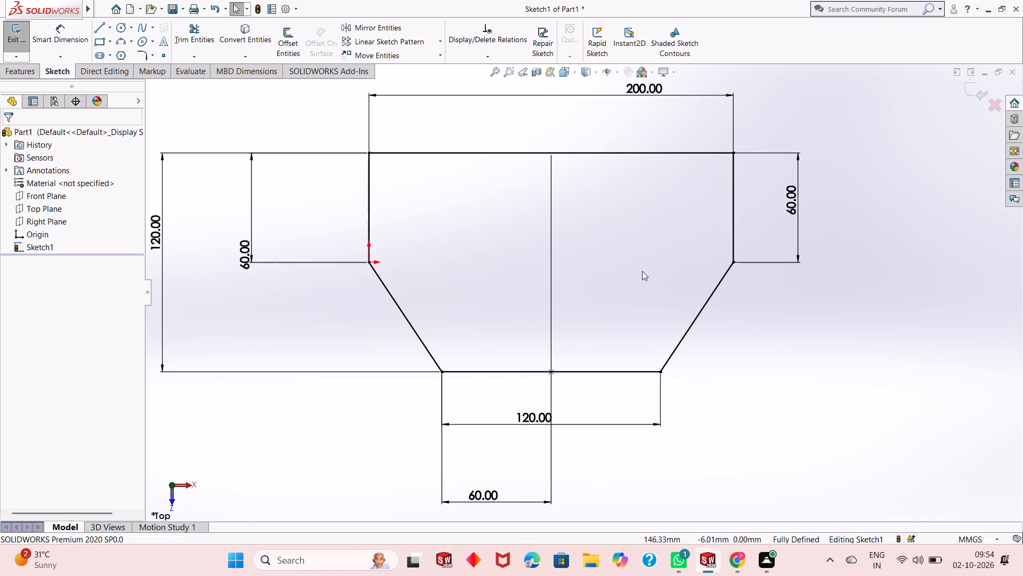
pyautogui.scroll(-1, 638, 274)
pyautogui.scroll(3, 638, 274)
pyautogui.moveTo(701, 397); pyautogui.dragTo(636, 305, button='middle')
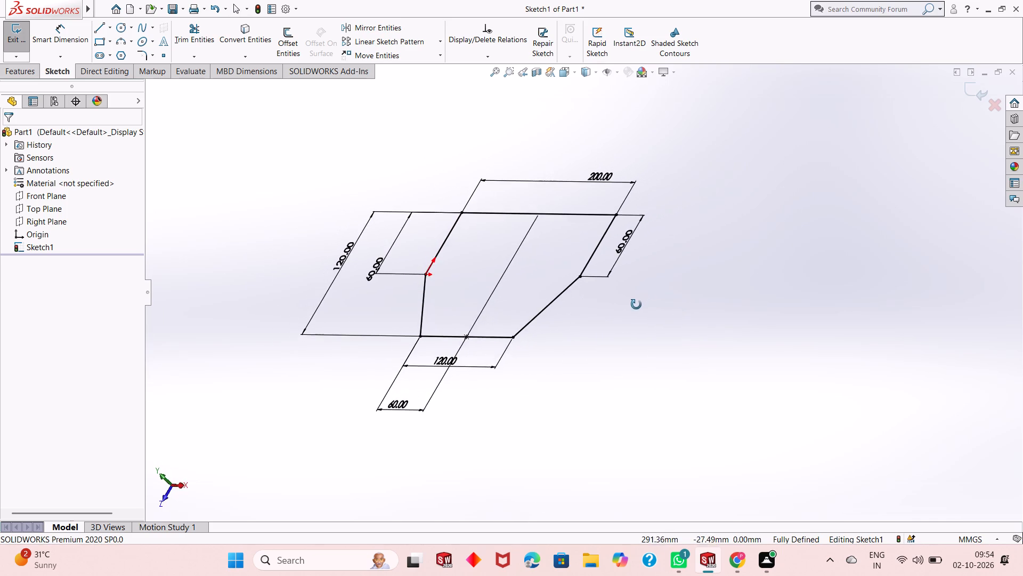
pyautogui.moveTo(636, 305); pyautogui.dragTo(634, 284, button='middle')
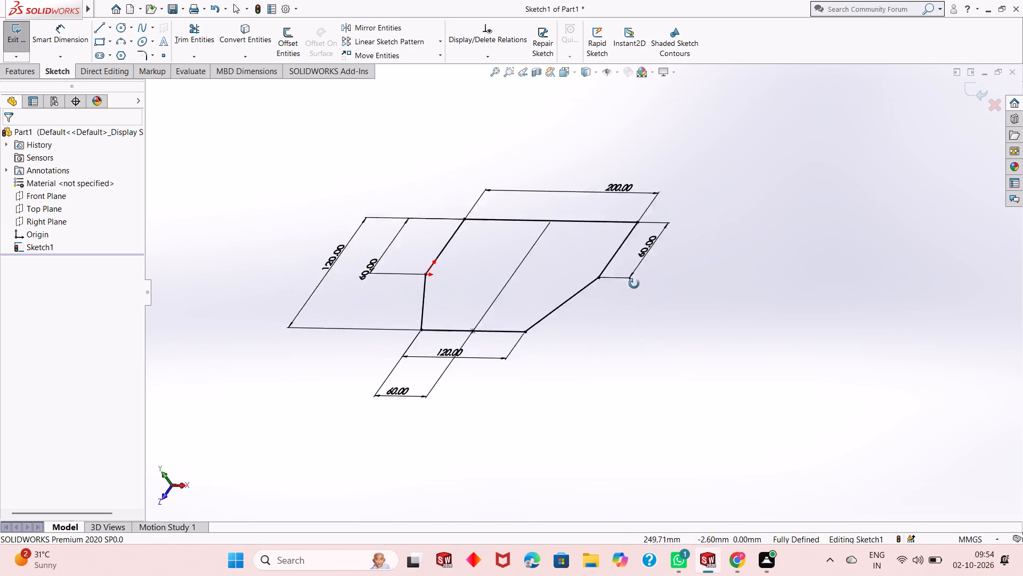
pyautogui.moveTo(634, 284); pyautogui.dragTo(708, 332, button='middle')
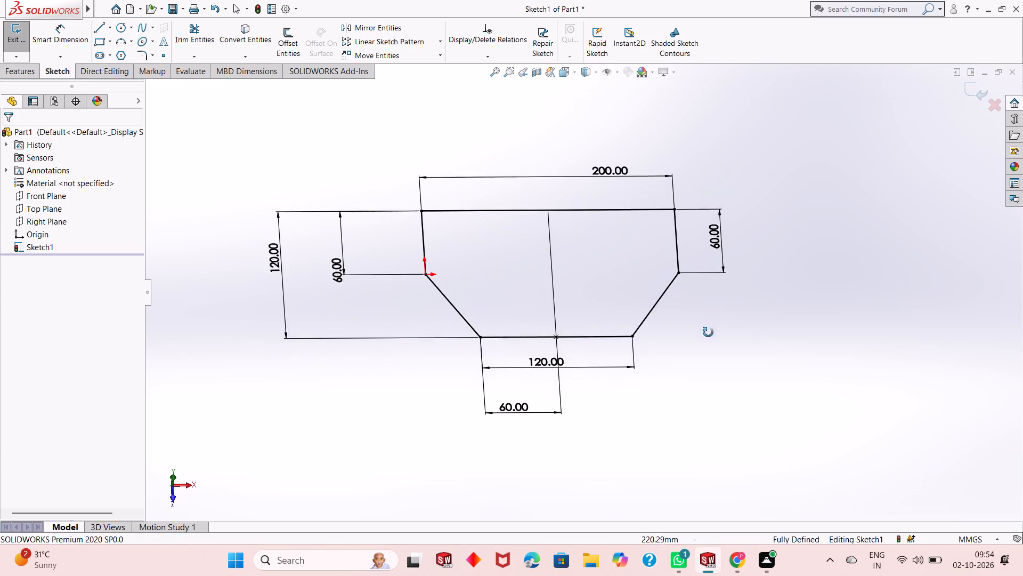
pyautogui.scroll(-4, 536, 295)
pyautogui.scroll(3, 541, 298)
pyautogui.moveTo(572, 286); pyautogui.dragTo(572, 290, button='middle')
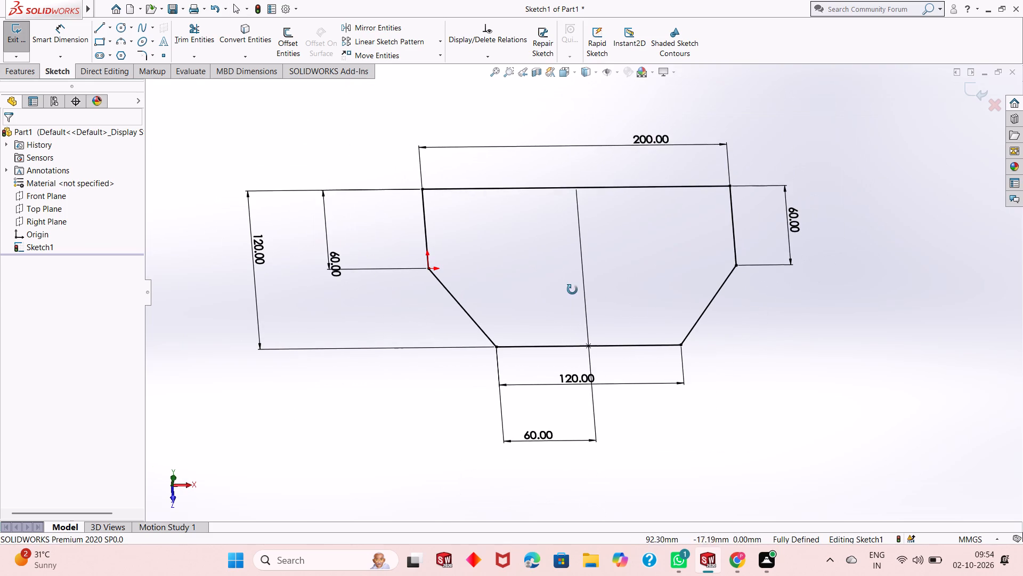
pyautogui.moveTo(572, 290); pyautogui.dragTo(571, 304, button='middle')
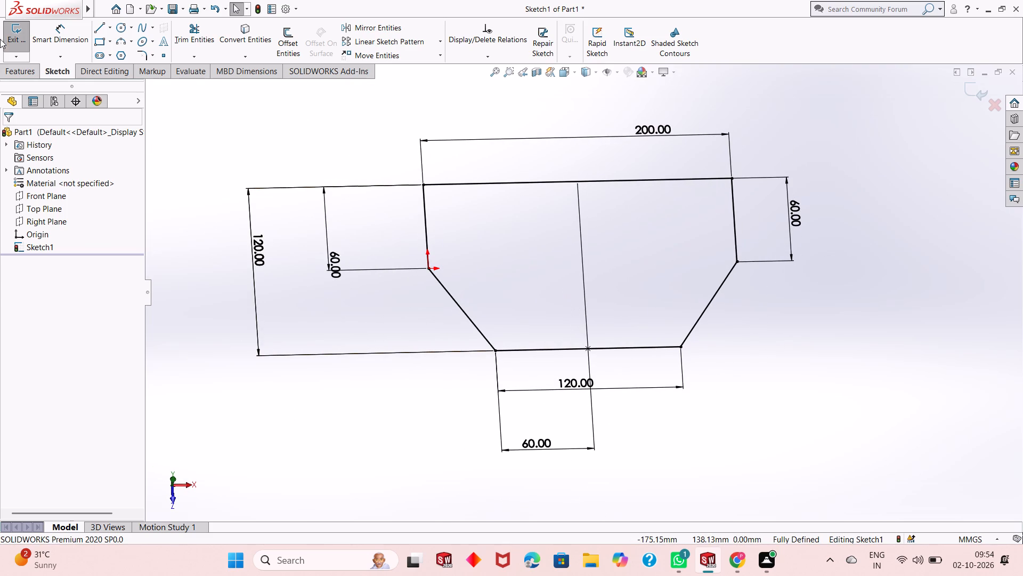
# Extrude the closed profile as a boss with a blind depth of 10 mm from the sketch plane.
pyautogui.click(19, 70)
pyautogui.click(25, 60)
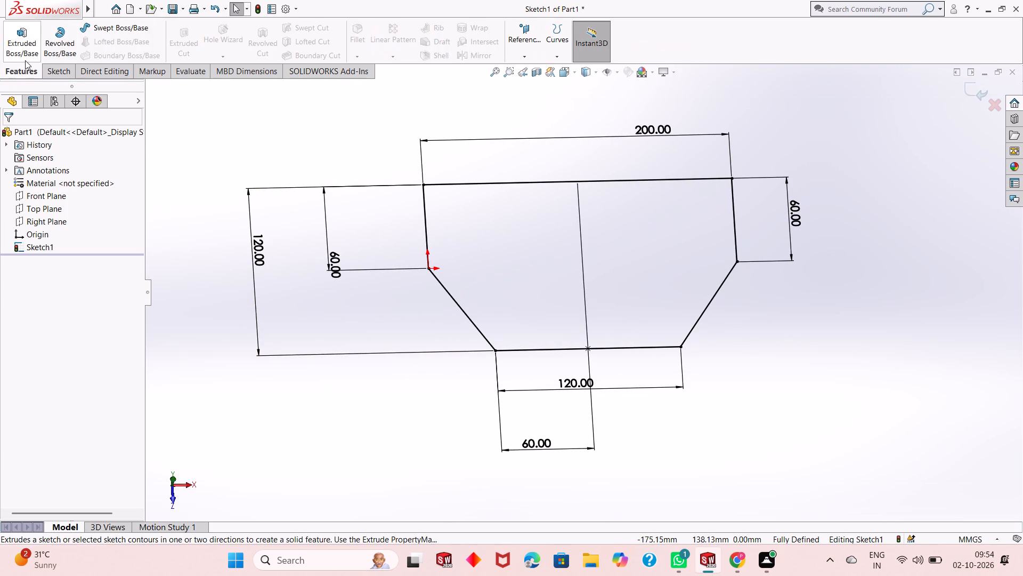
pyautogui.moveTo(388, 419); pyautogui.dragTo(380, 358, button='middle')
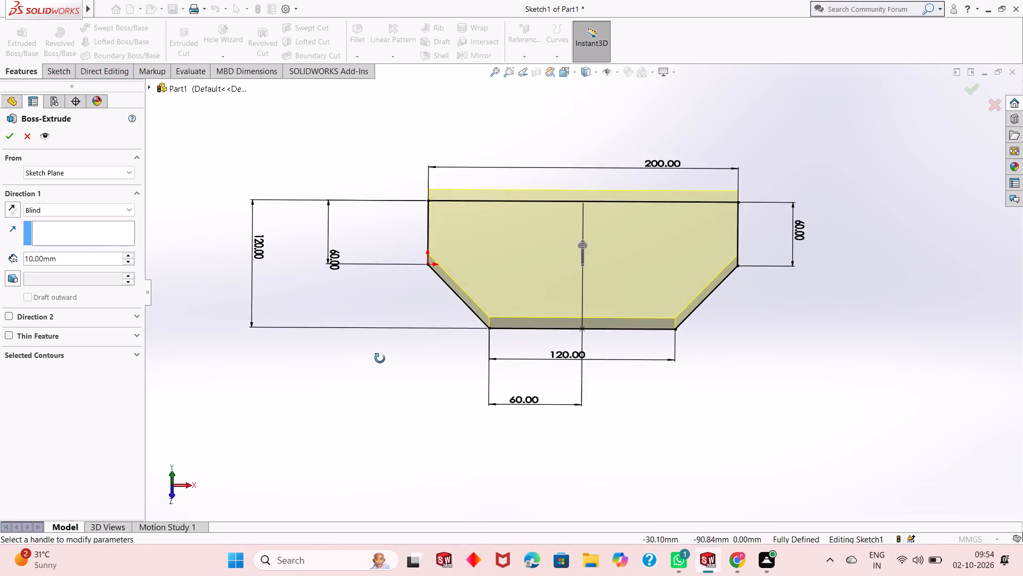
pyautogui.moveTo(380, 358); pyautogui.dragTo(345, 339, button='middle')
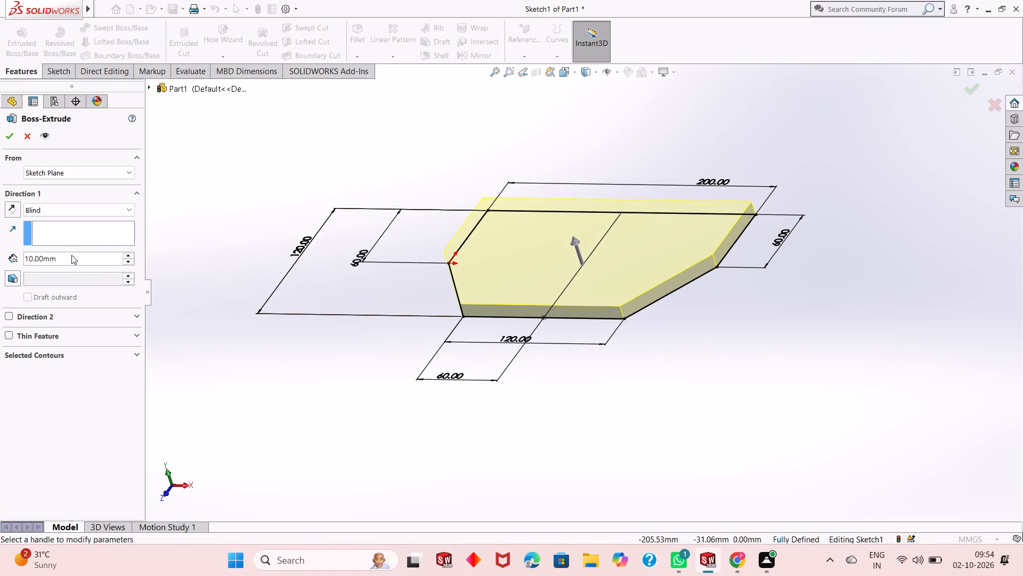
pyautogui.doubleClick(71, 255)
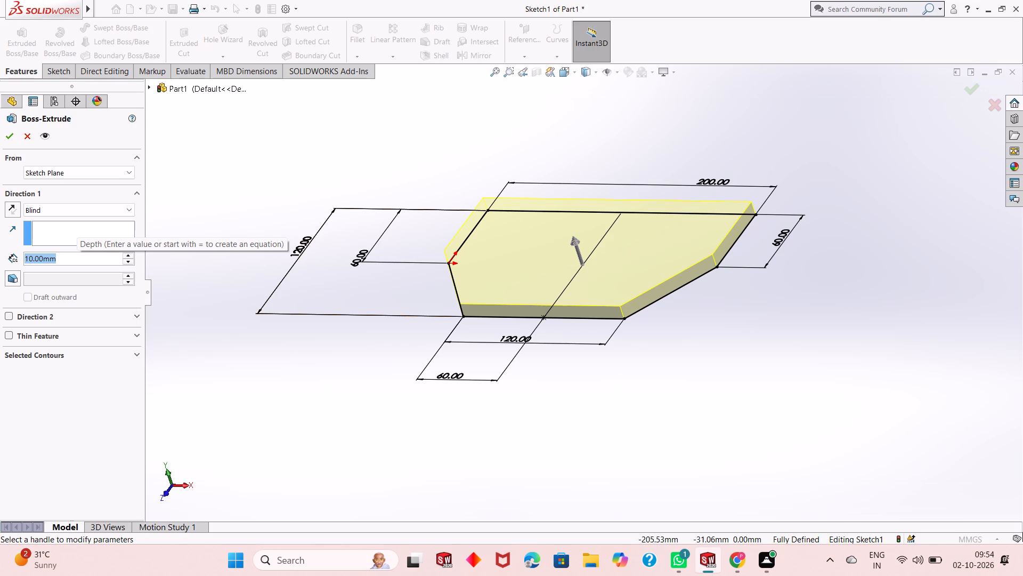
pyautogui.write('10')
pyautogui.press('Return')
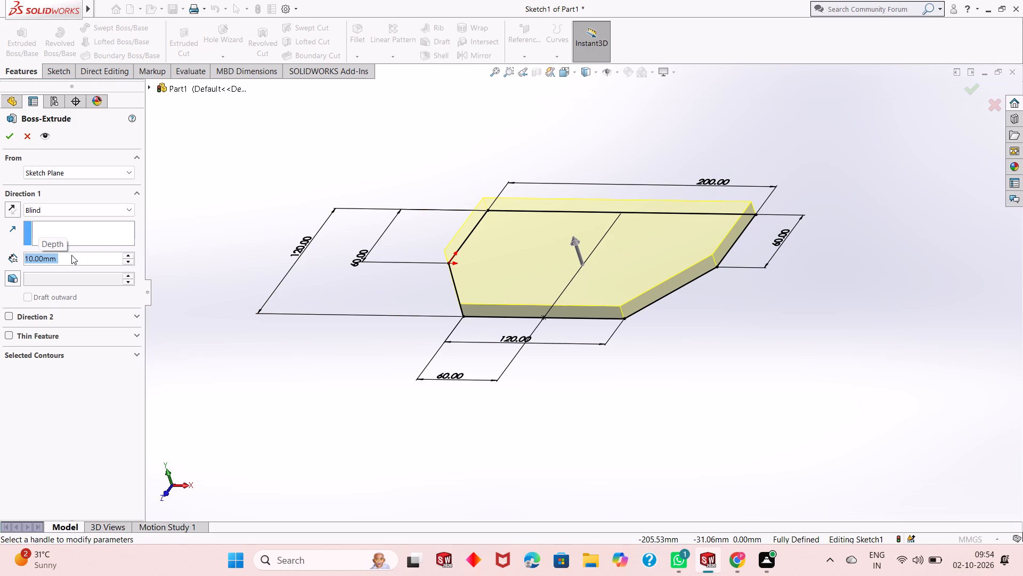
pyautogui.click(9, 139)
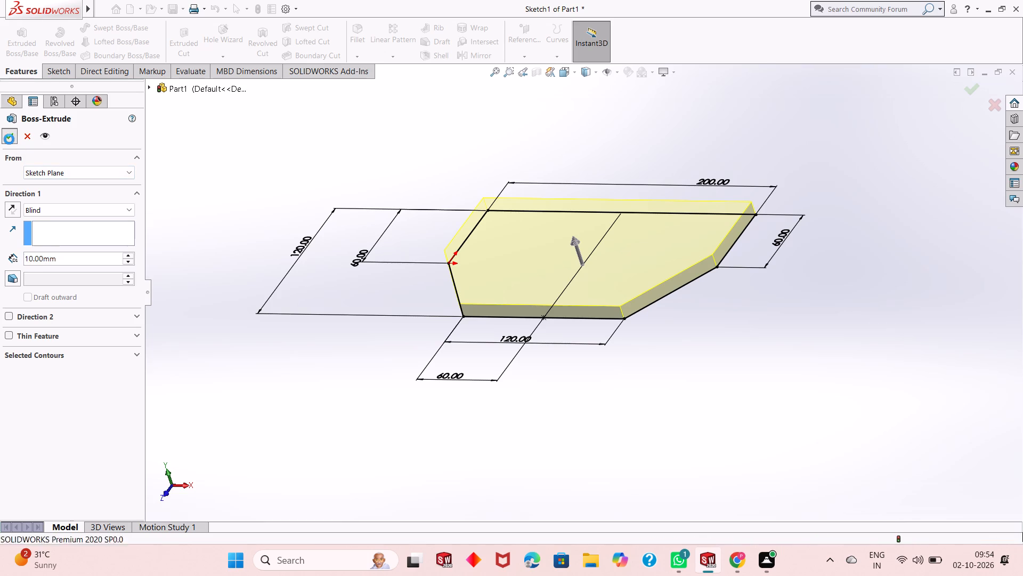
# Examine the extruded six-sided plate from several angles, including its underside and edges.
pyautogui.click(291, 238)
pyautogui.moveTo(441, 327); pyautogui.dragTo(465, 313, button='middle')
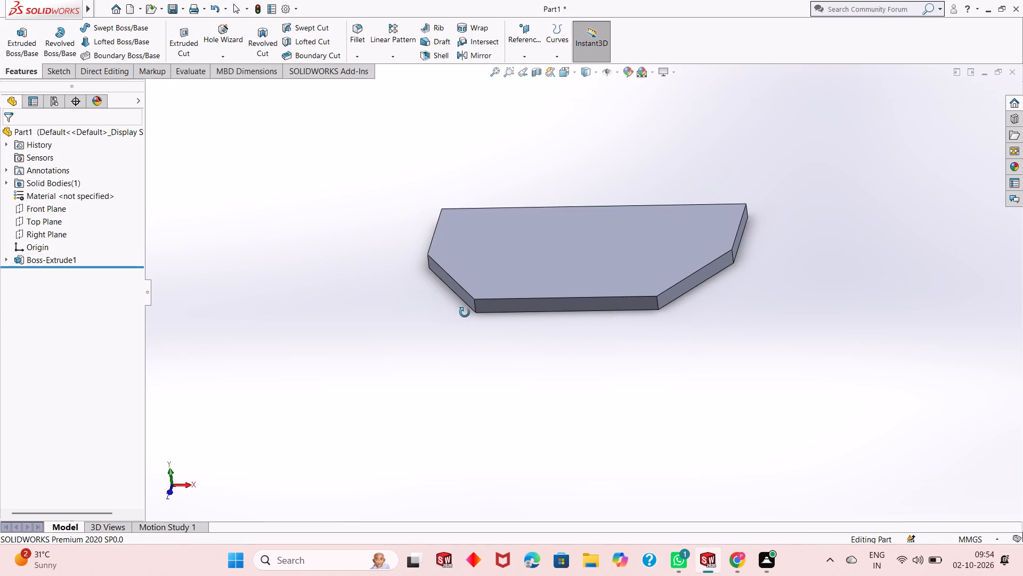
pyautogui.moveTo(465, 313); pyautogui.dragTo(528, 165, button='middle')
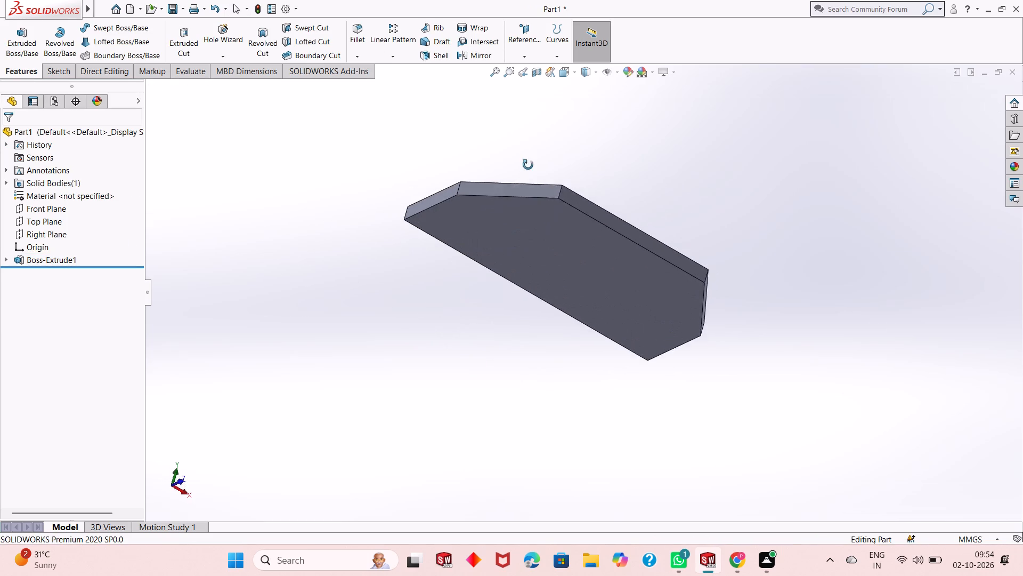
pyautogui.moveTo(528, 165); pyautogui.dragTo(539, 156, button='middle')
pyautogui.scroll(-3, 539, 156)
pyautogui.scroll(2, 551, 261)
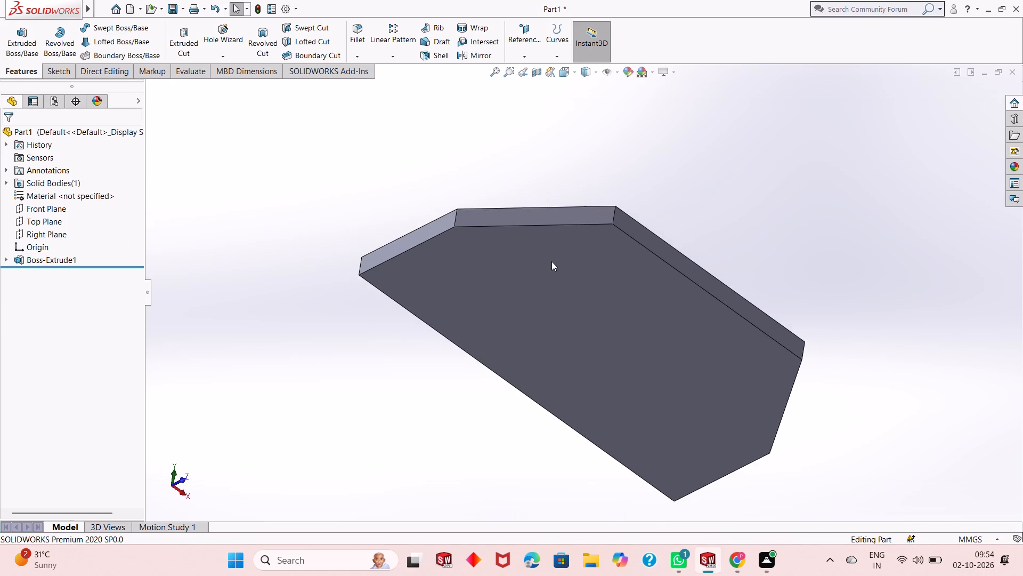
pyautogui.moveTo(551, 261); pyautogui.dragTo(461, 291, button='middle')
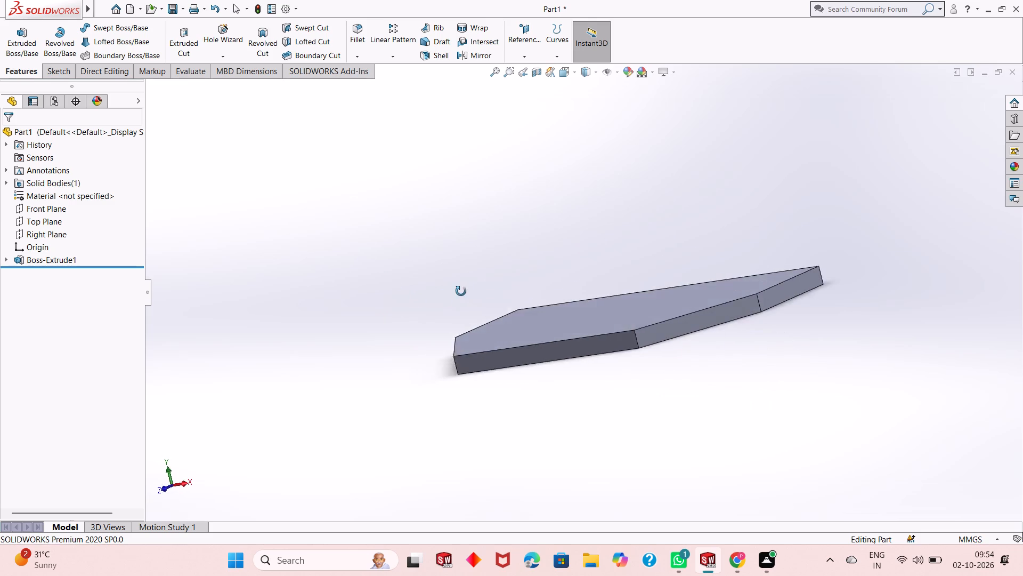
pyautogui.moveTo(461, 291); pyautogui.dragTo(494, 363, button='middle')
pyautogui.scroll(-3, 533, 301)
pyautogui.scroll(4, 502, 299)
pyautogui.scroll(-2, 829, 295)
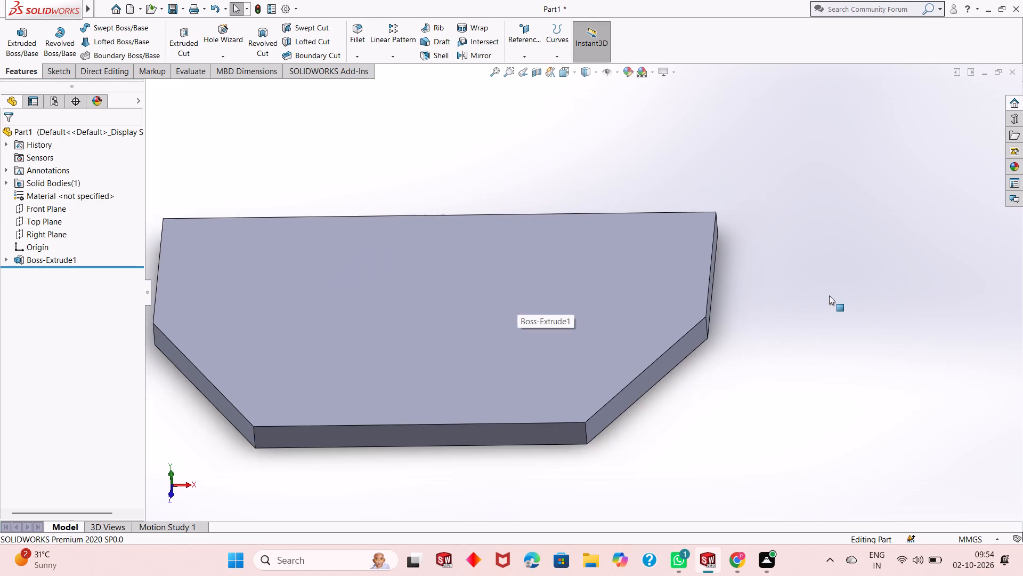
pyautogui.scroll(-2, 829, 295)
pyautogui.scroll(4, 644, 302)
pyautogui.scroll(-2, 279, 284)
pyautogui.scroll(-3, 643, 268)
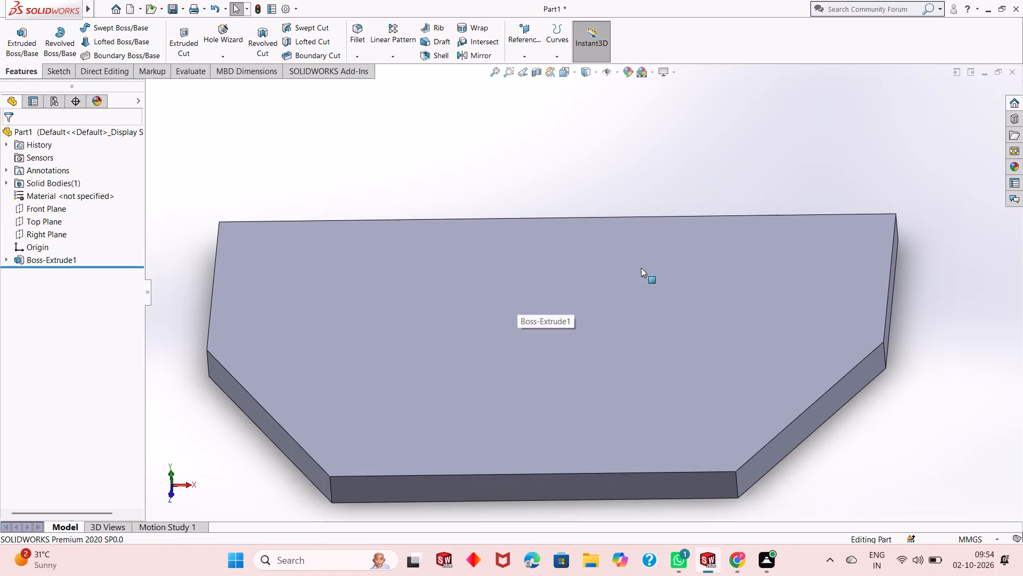
pyautogui.scroll(5, 504, 305)
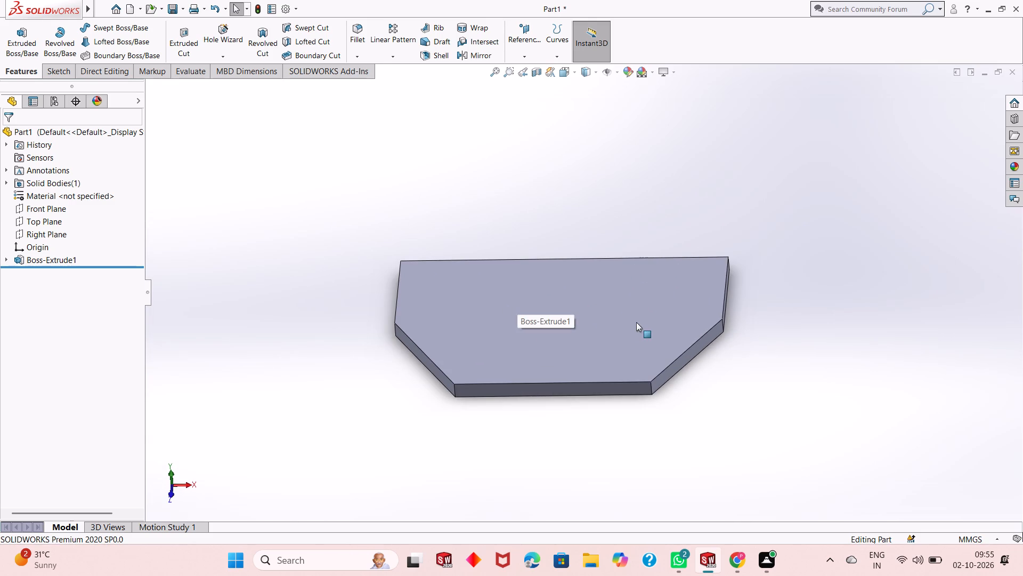
pyautogui.moveTo(632, 429); pyautogui.dragTo(638, 354, button='middle')
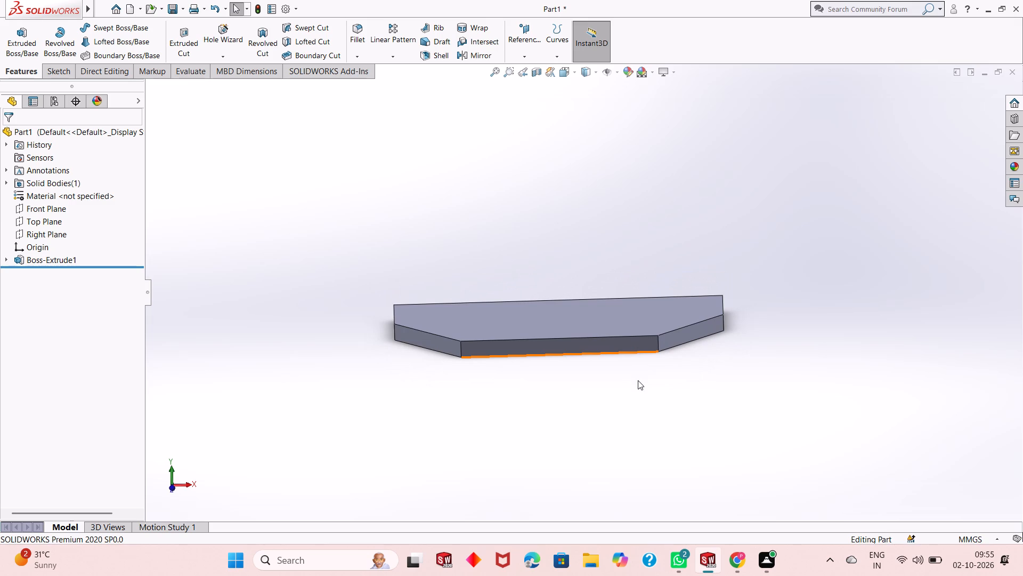
pyautogui.moveTo(638, 380); pyautogui.dragTo(631, 382, button='middle')
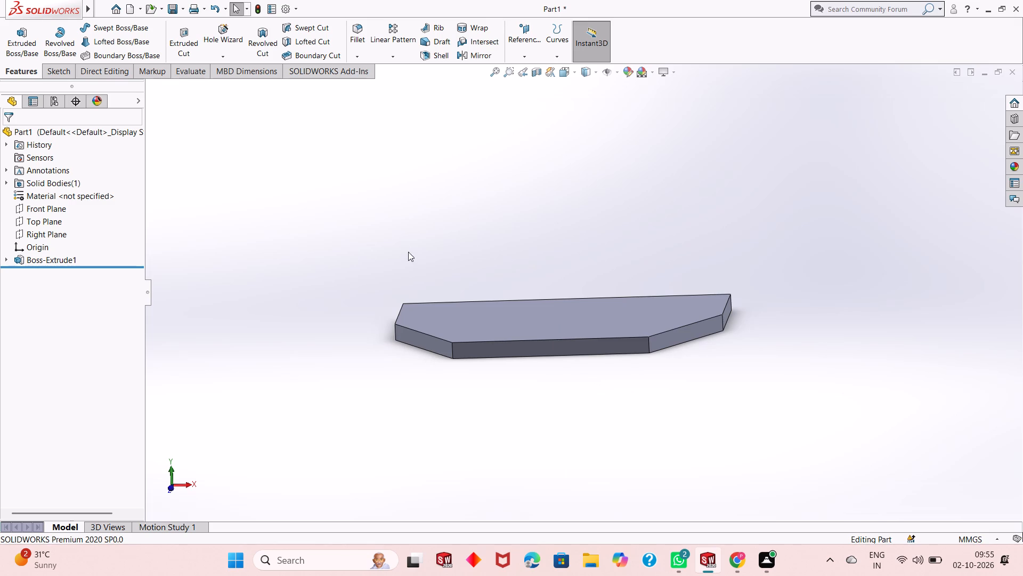
# Set up a reference plane offset 60 mm from the Front Plane.
pyautogui.click(528, 50)
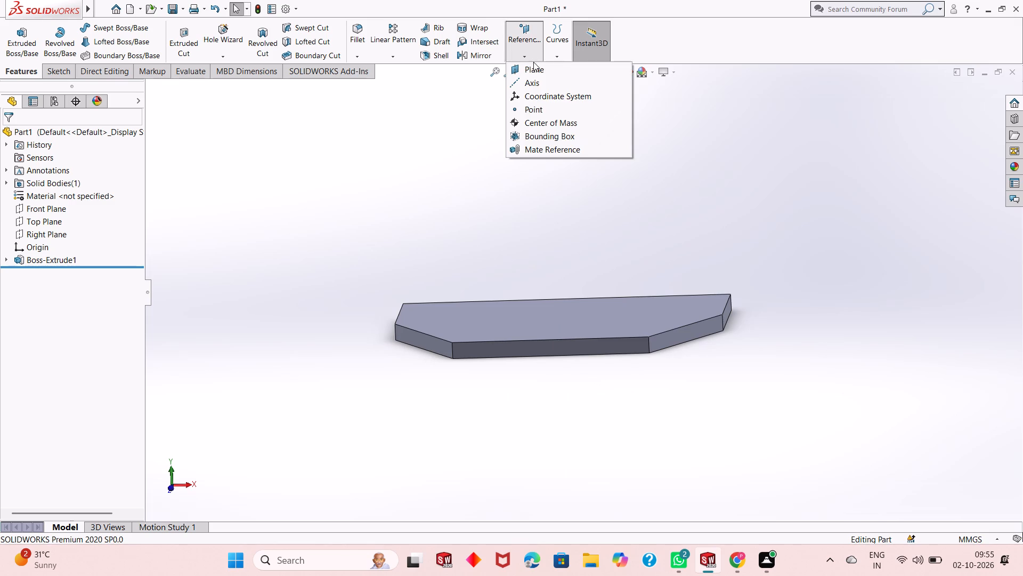
pyautogui.click(536, 69)
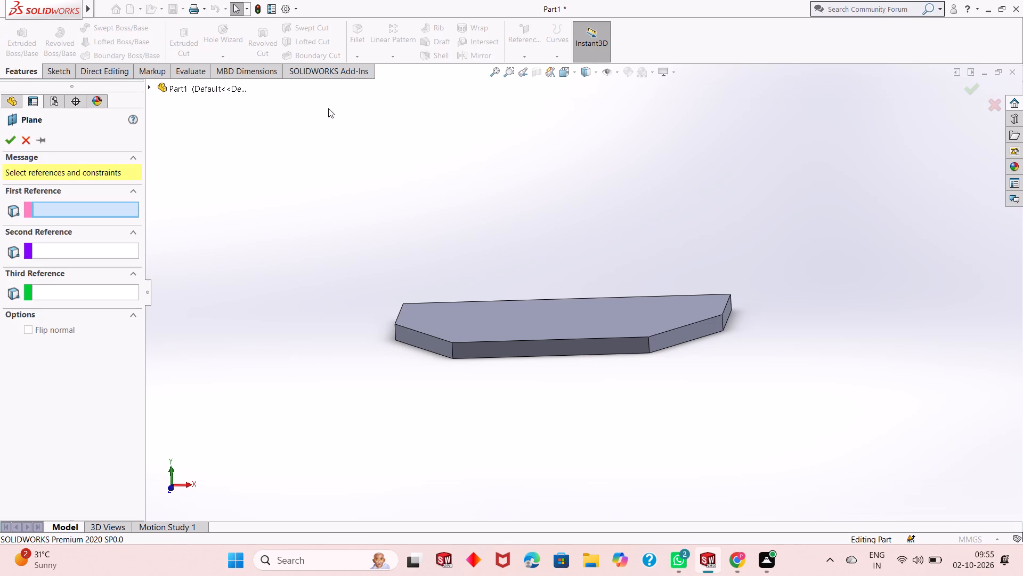
pyautogui.click(149, 86)
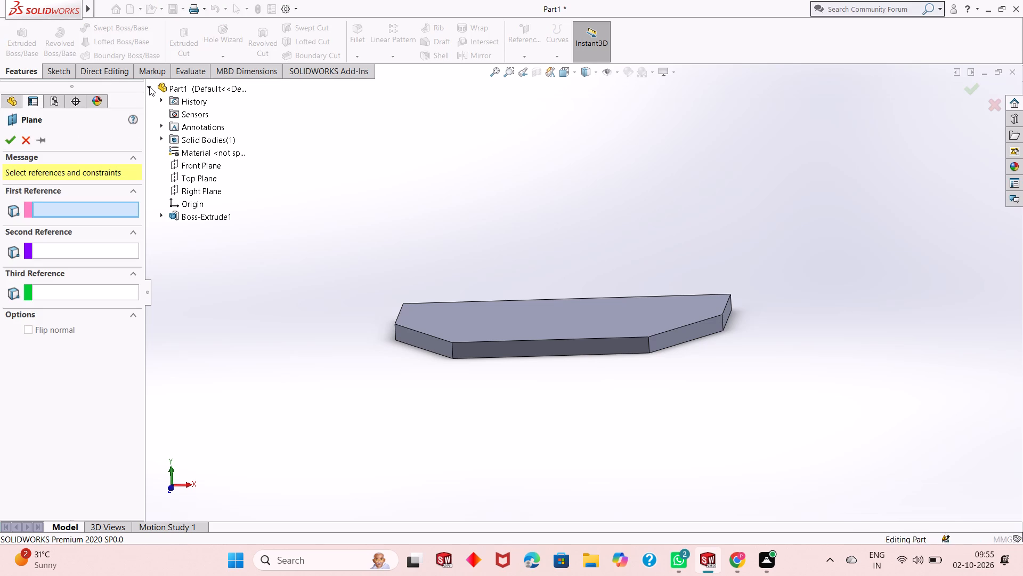
pyautogui.click(210, 167)
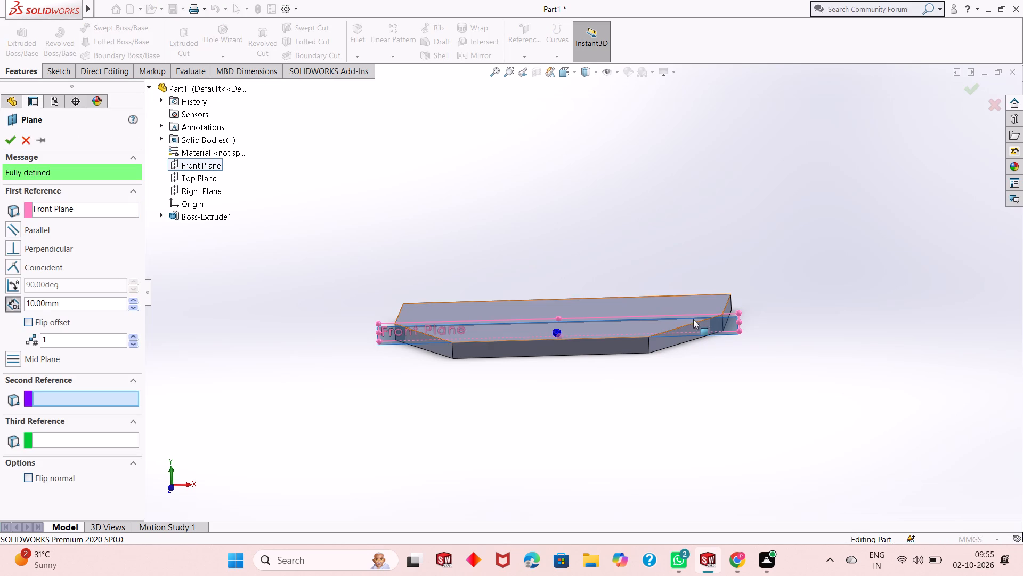
pyautogui.moveTo(705, 344); pyautogui.dragTo(681, 306, button='middle')
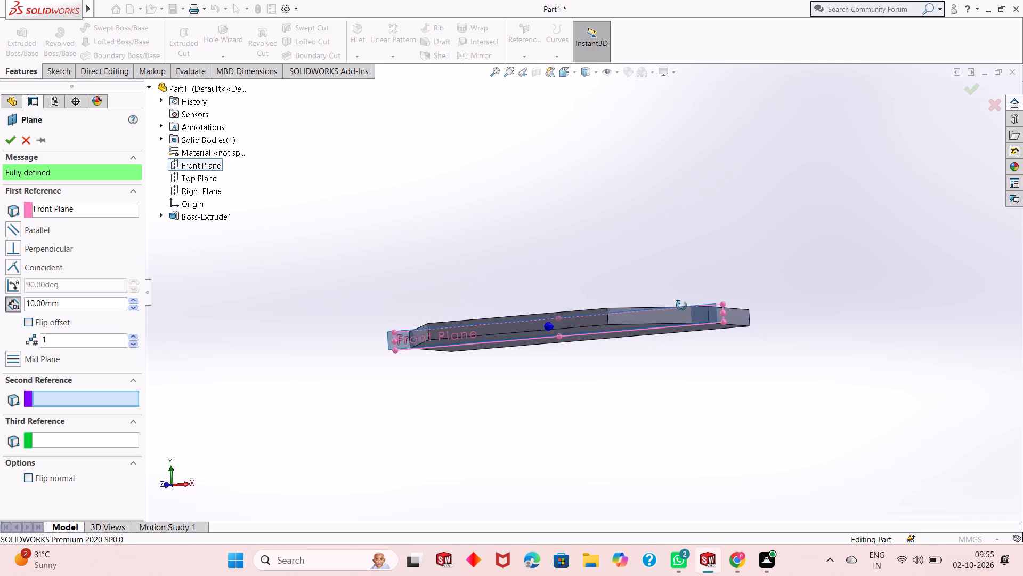
pyautogui.moveTo(681, 306); pyautogui.dragTo(643, 427, button='middle')
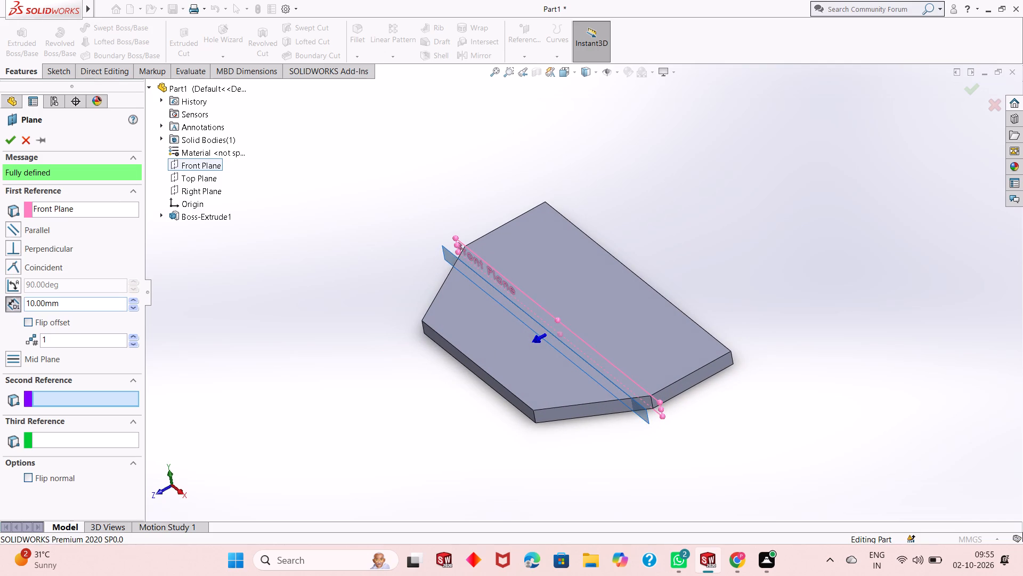
pyautogui.doubleClick(73, 303)
pyautogui.press('0')
pyautogui.press('Return')
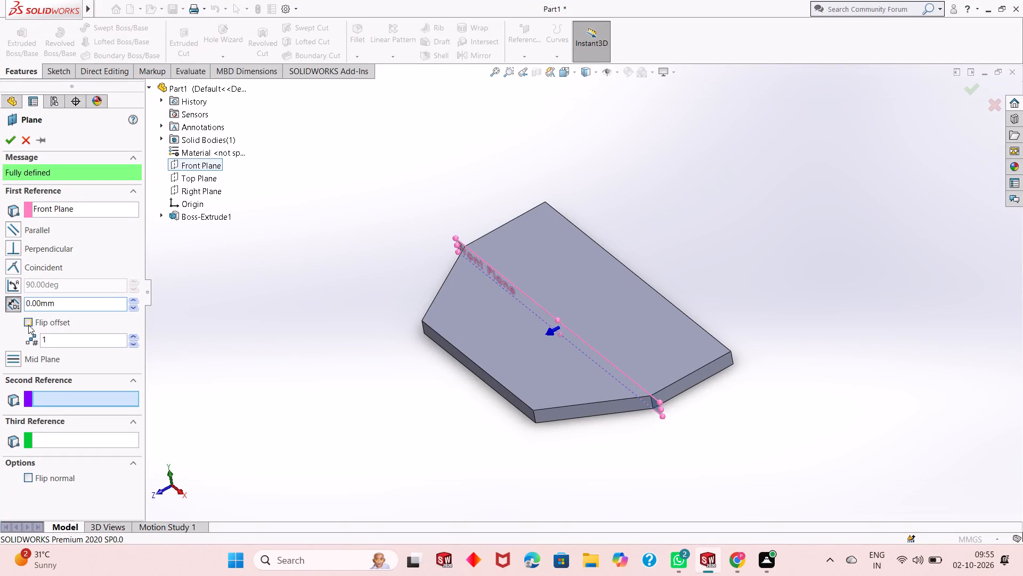
pyautogui.doubleClick(59, 306)
pyautogui.write('60')
pyautogui.press('Return')
# Set the reference plane's offset from the Front Plane to 70 mm and create the plane.
pyautogui.moveTo(371, 414); pyautogui.dragTo(372, 415, button='middle')
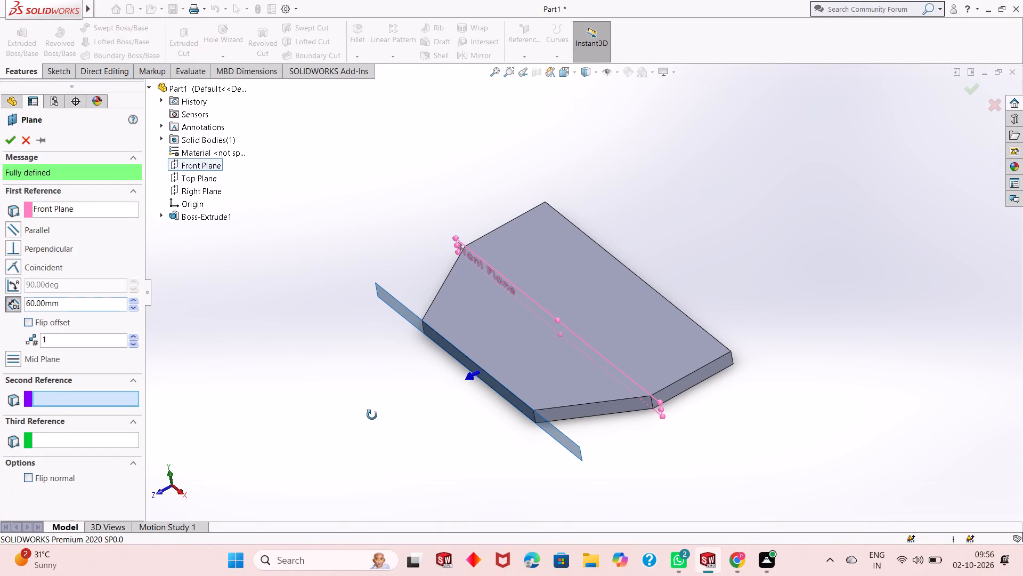
pyautogui.moveTo(372, 415); pyautogui.dragTo(359, 390, button='middle')
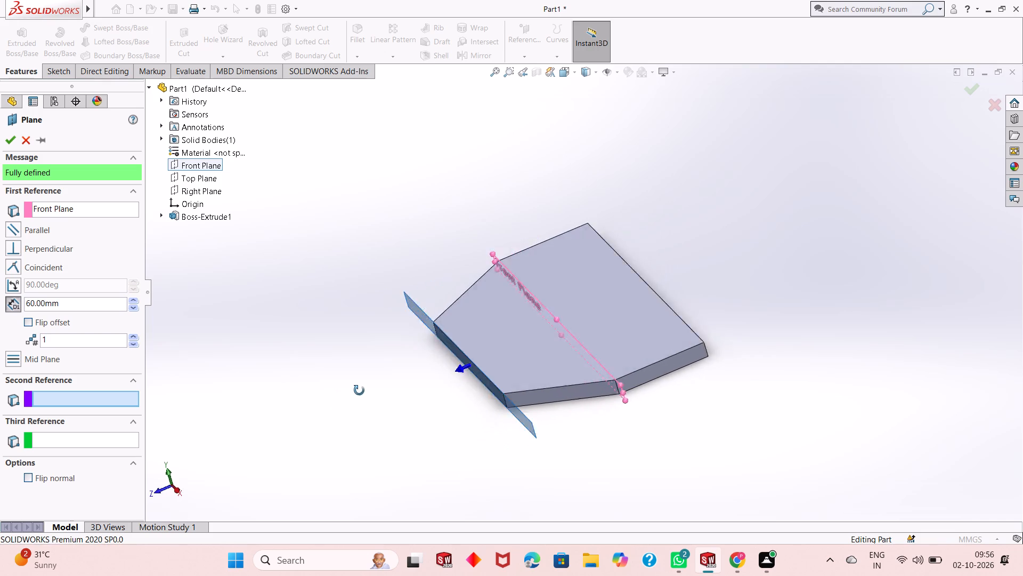
pyautogui.moveTo(359, 390); pyautogui.dragTo(457, 326, button='middle')
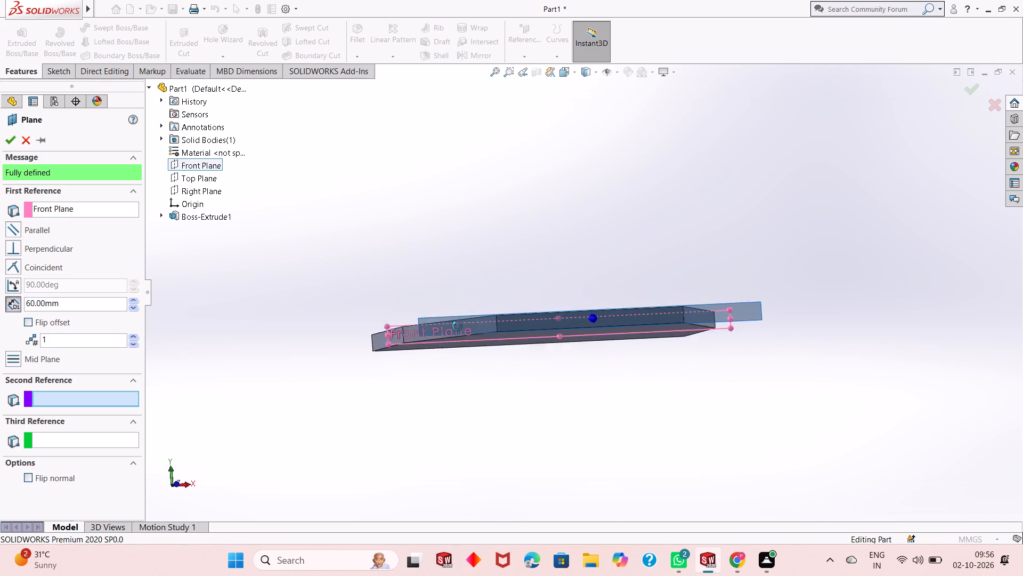
pyautogui.moveTo(457, 326); pyautogui.dragTo(458, 326, button='middle')
pyautogui.moveTo(449, 330); pyautogui.dragTo(434, 337, button='middle')
pyautogui.moveTo(431, 338); pyautogui.dragTo(360, 419, button='middle')
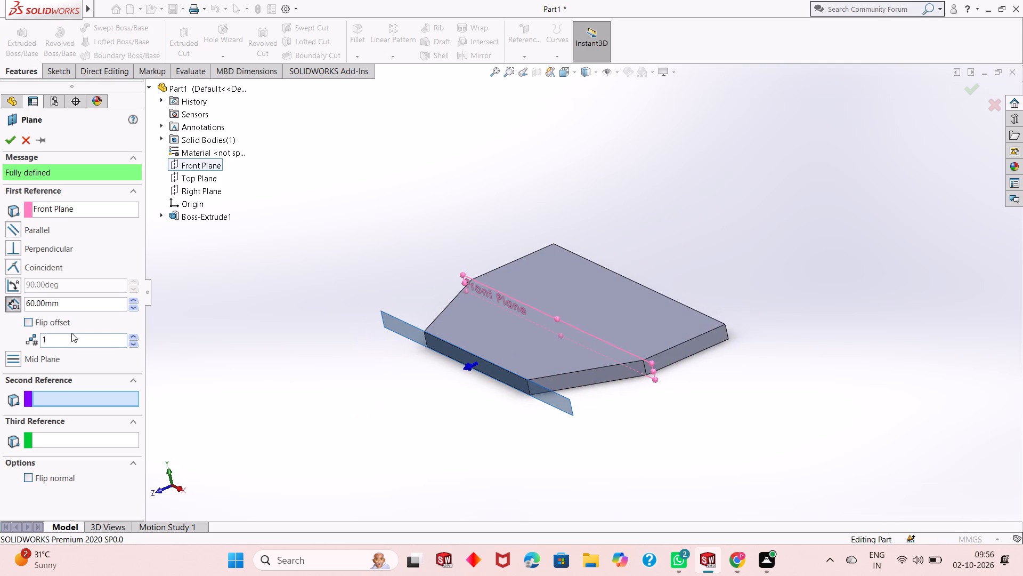
pyautogui.doubleClick(59, 306)
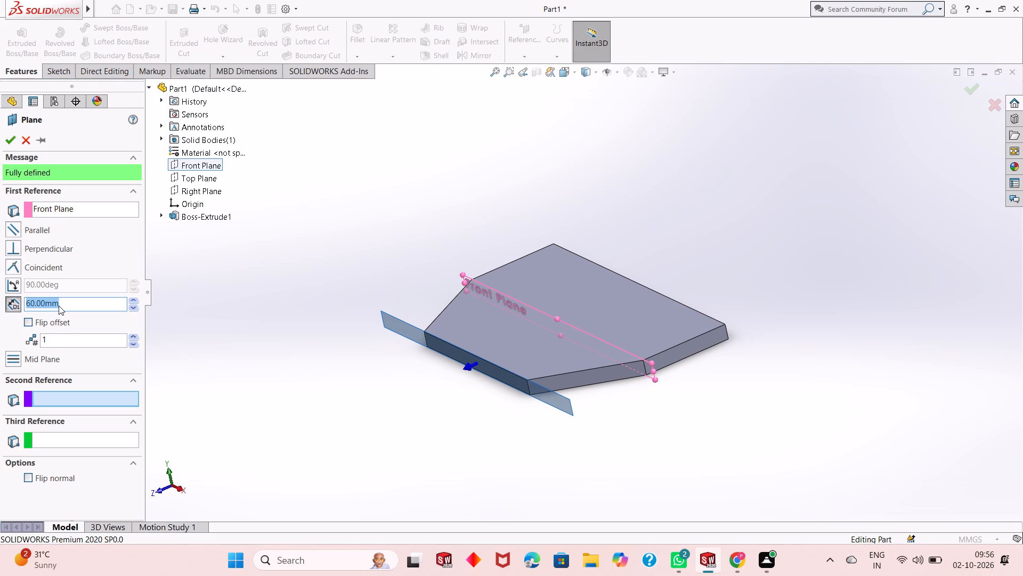
pyautogui.write('70')
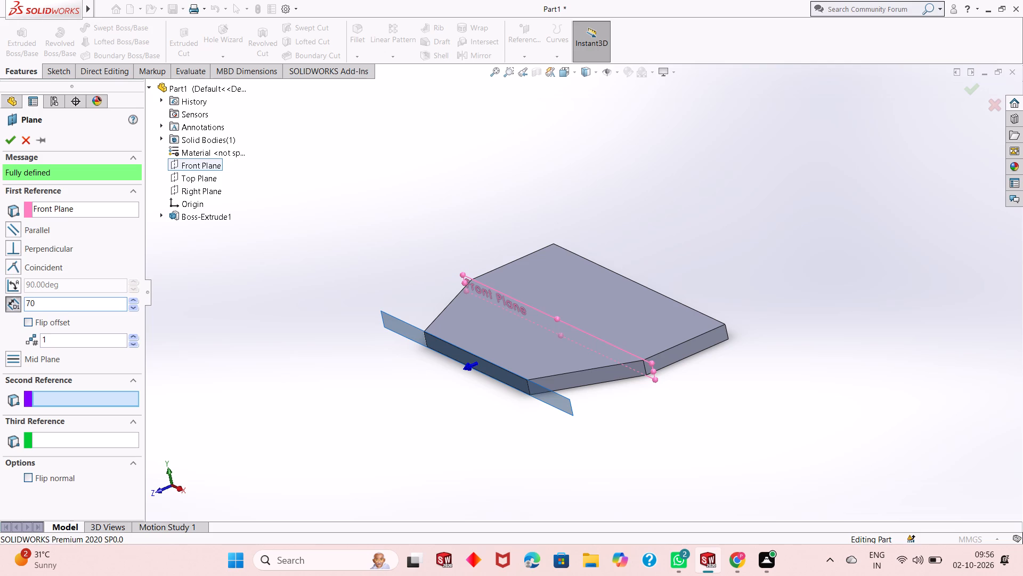
pyautogui.press('Return')
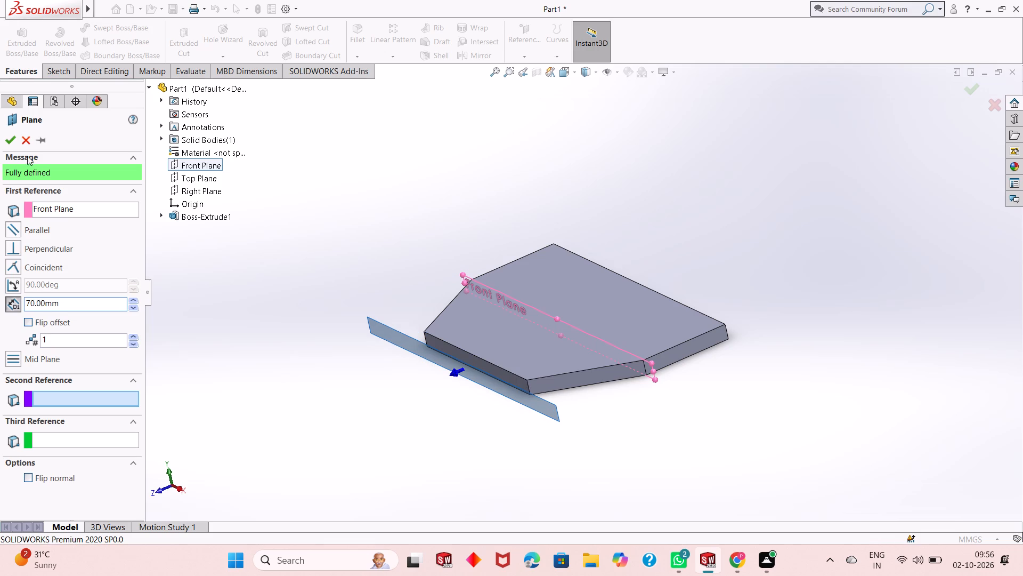
pyautogui.click(11, 140)
# Stretch the new offset plane's upper edge upward so it extends well above the plate.
pyautogui.moveTo(461, 418); pyautogui.dragTo(465, 410, button='middle')
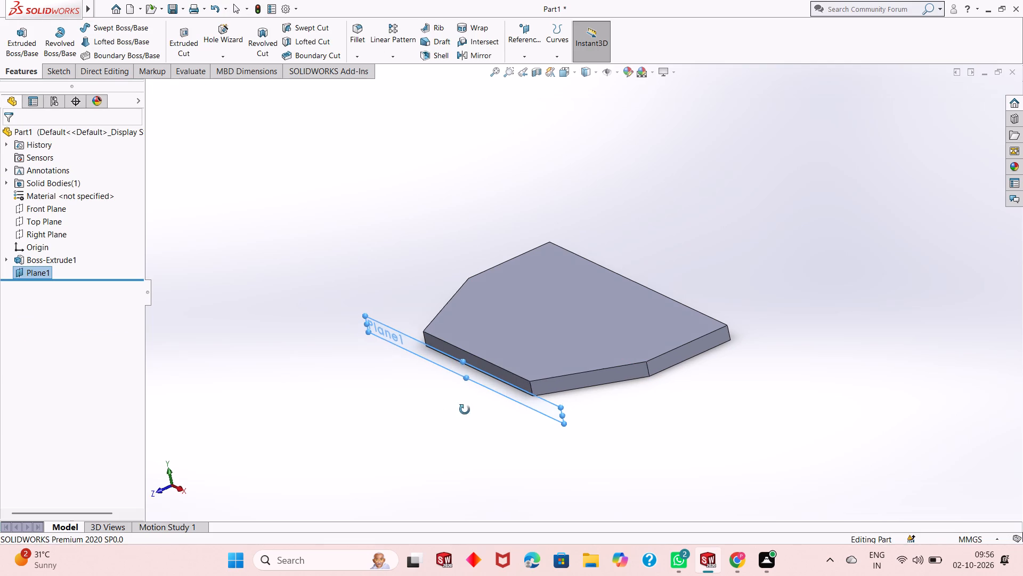
pyautogui.moveTo(465, 410); pyautogui.dragTo(522, 365, button='middle')
pyautogui.moveTo(542, 338); pyautogui.dragTo(548, 179)
pyautogui.scroll(1, 515, 434)
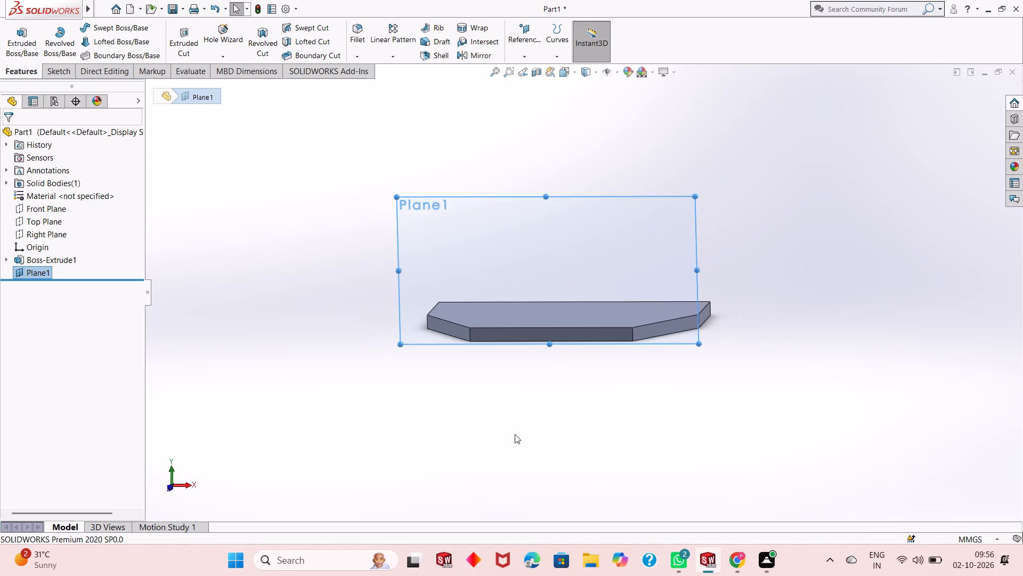
pyautogui.click(515, 435)
# Open a new sketch on the plane offset 70 mm from the Front Plane.
pyautogui.moveTo(516, 404); pyautogui.dragTo(586, 399, button='middle')
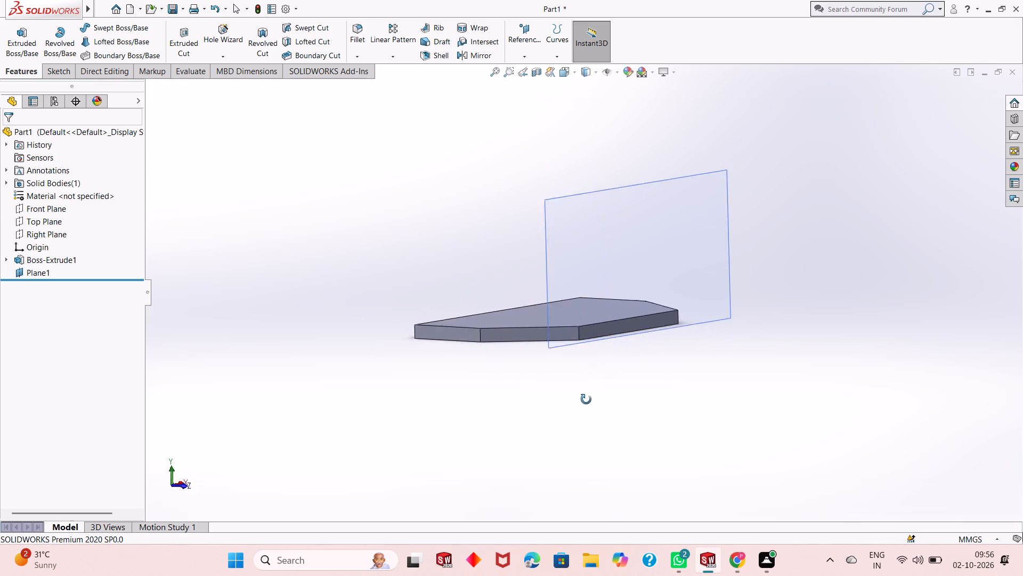
pyautogui.moveTo(586, 399); pyautogui.dragTo(519, 419, button='middle')
pyautogui.click(652, 234)
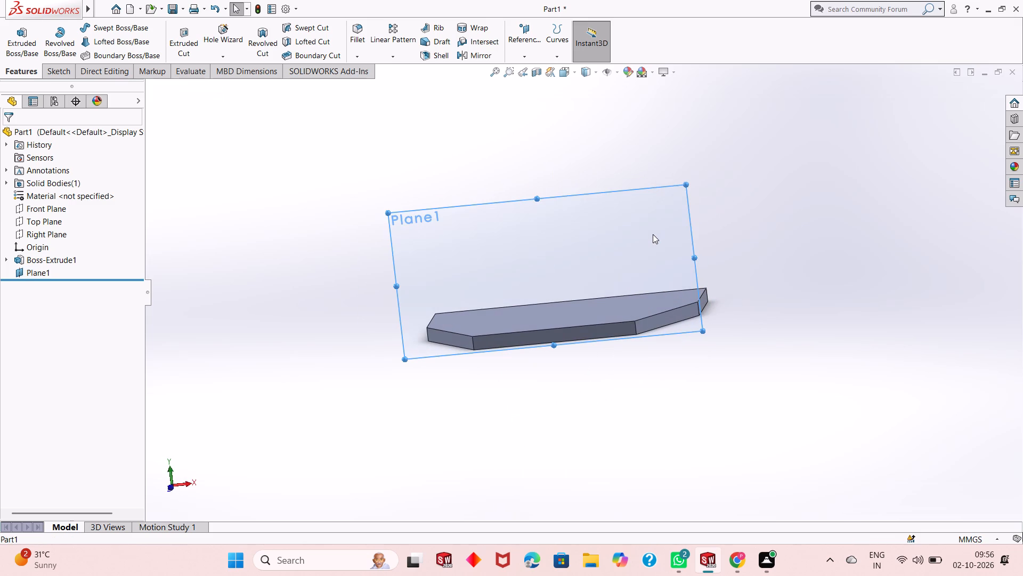
pyautogui.click(699, 204)
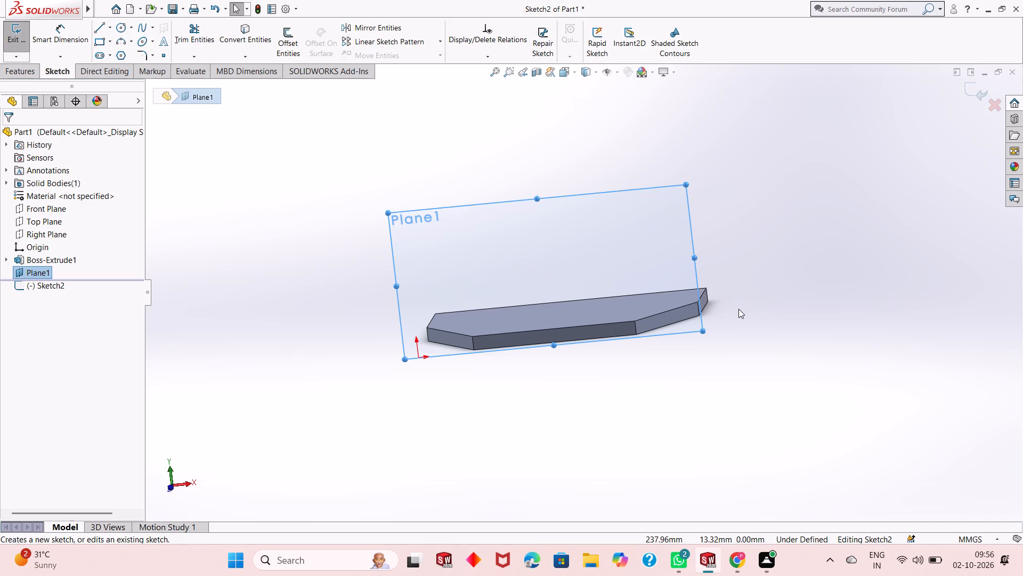
pyautogui.hotkey('ctrl', '8')
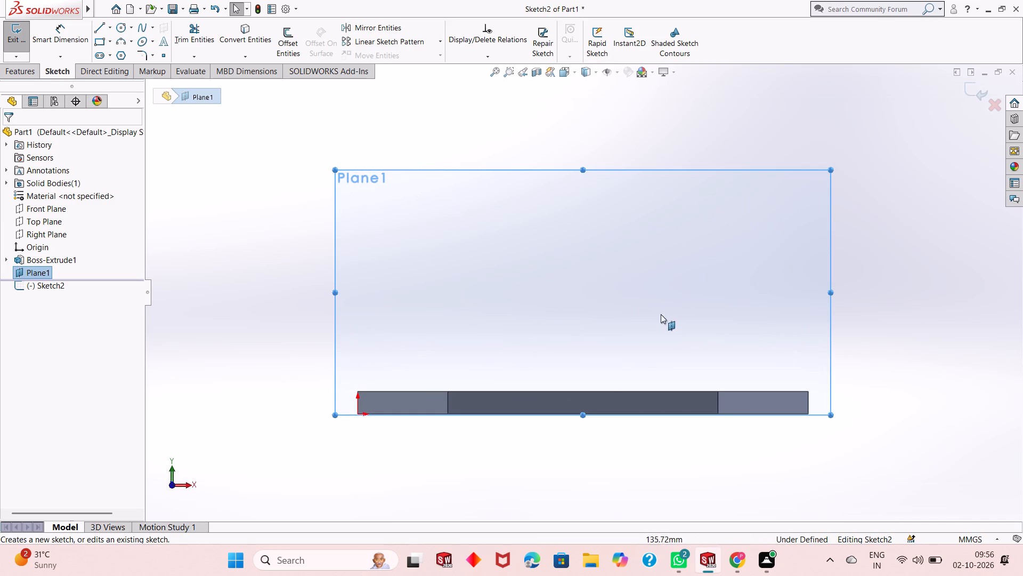
# Sketch a circle of radius 55/2 mm aligned with the plate's midpoint, its centre about 32 mm above the plate's bottom edge.
pyautogui.scroll(-1, 432, 201)
pyautogui.scroll(3, 431, 201)
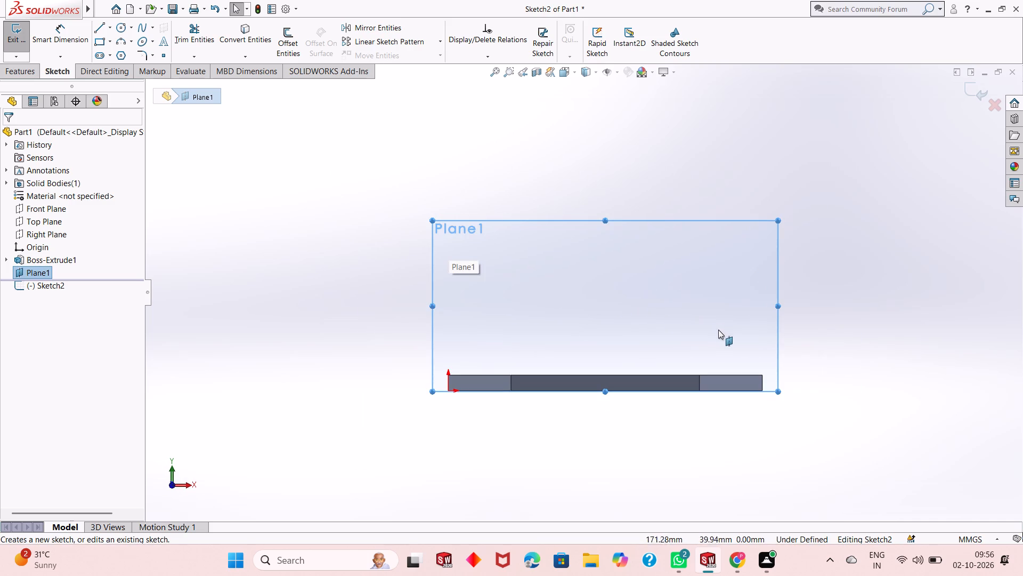
pyautogui.scroll(-1, 797, 363)
pyautogui.scroll(1, 547, 301)
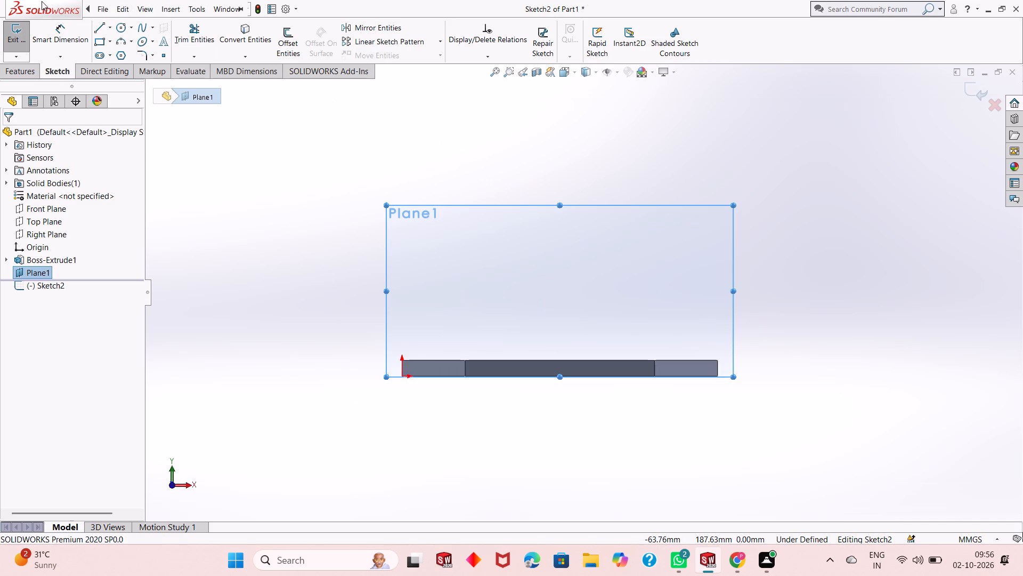
pyautogui.click(119, 25)
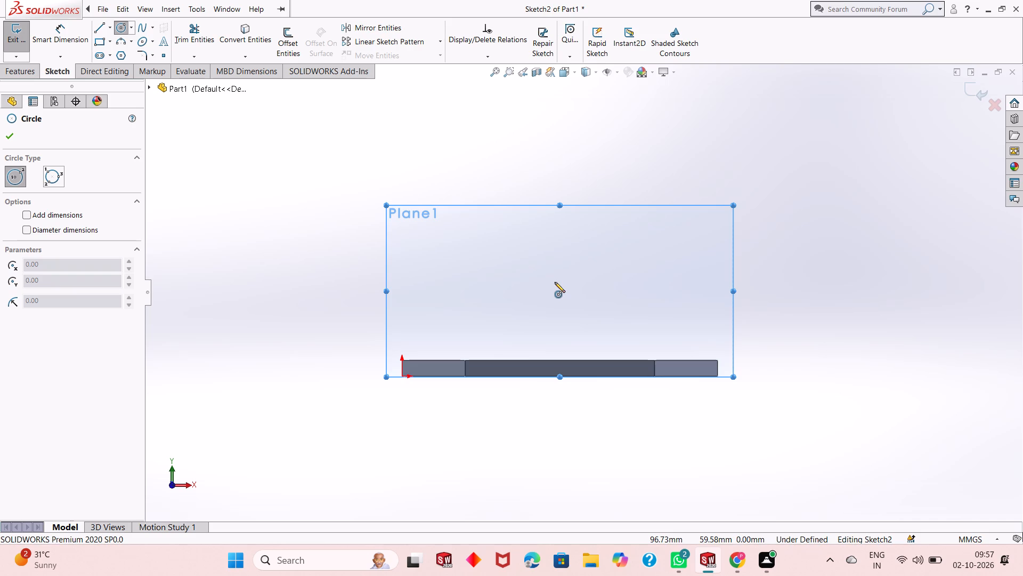
pyautogui.click(557, 326)
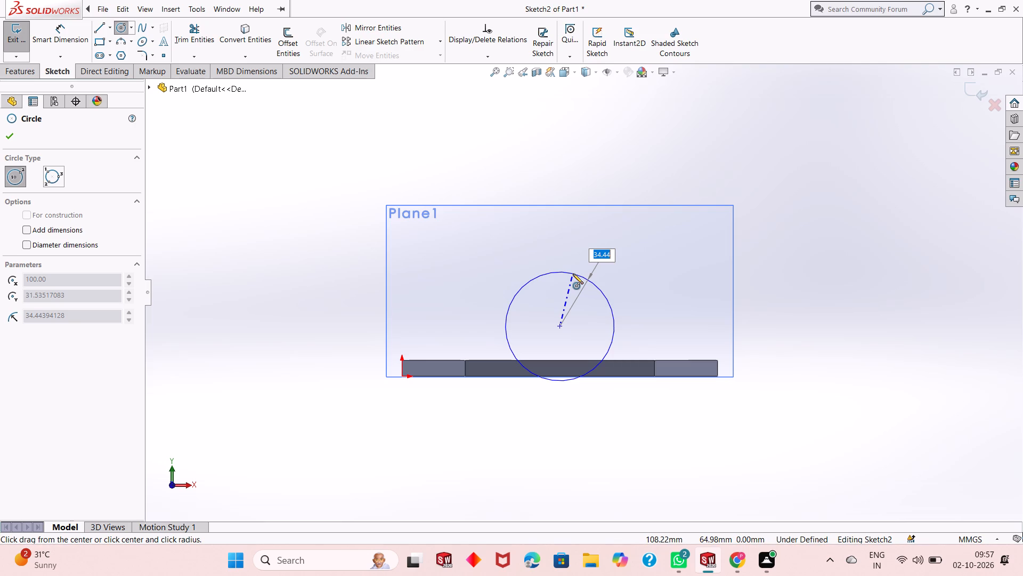
pyautogui.write('55/2')
pyautogui.press('Return')
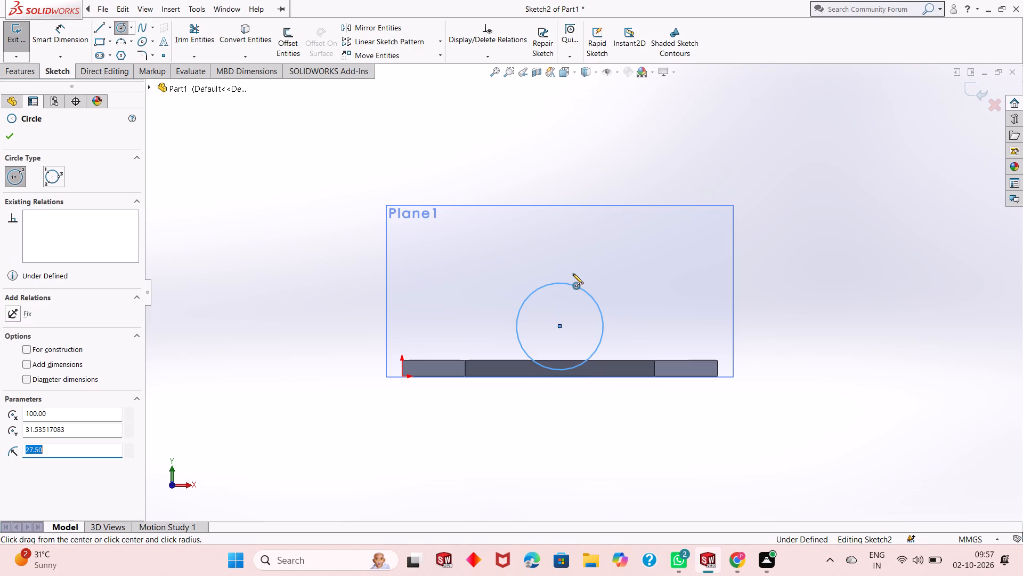
# Sketch a concentric inner circle of radius 30/2 mm at the first circle's centre.
pyautogui.scroll(-1, 572, 437)
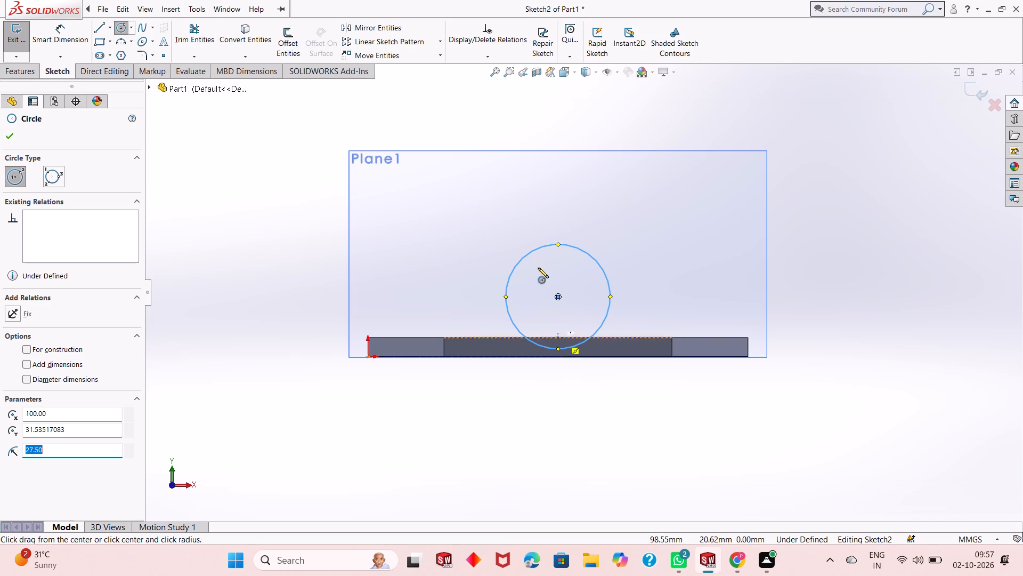
pyautogui.click(558, 297)
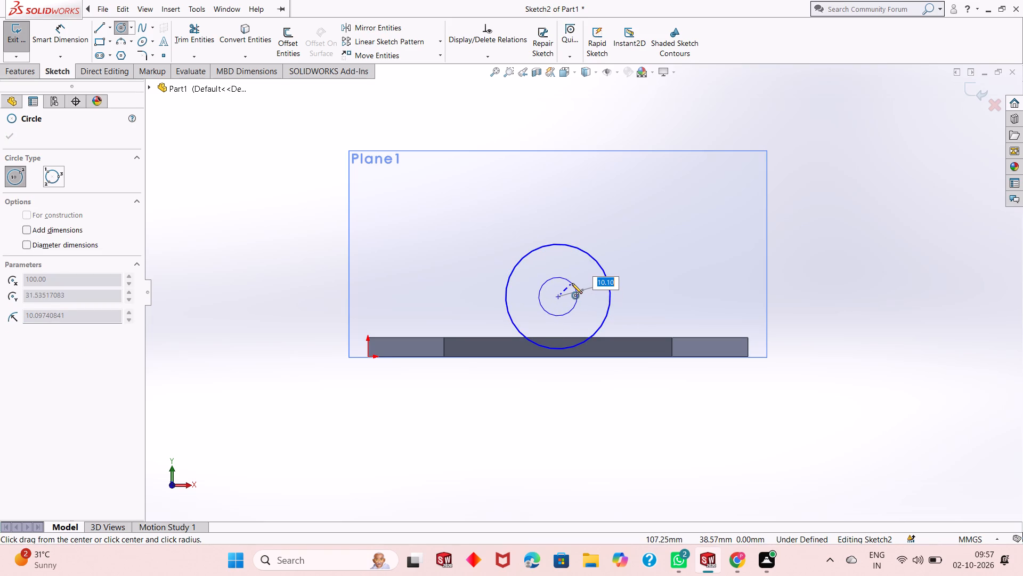
pyautogui.write('30/2')
pyautogui.press('Return')
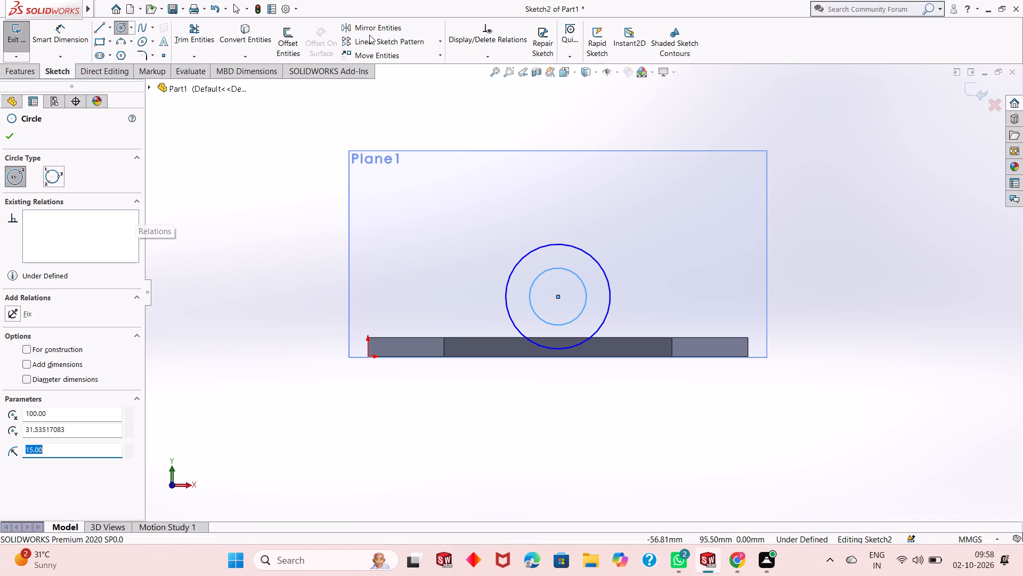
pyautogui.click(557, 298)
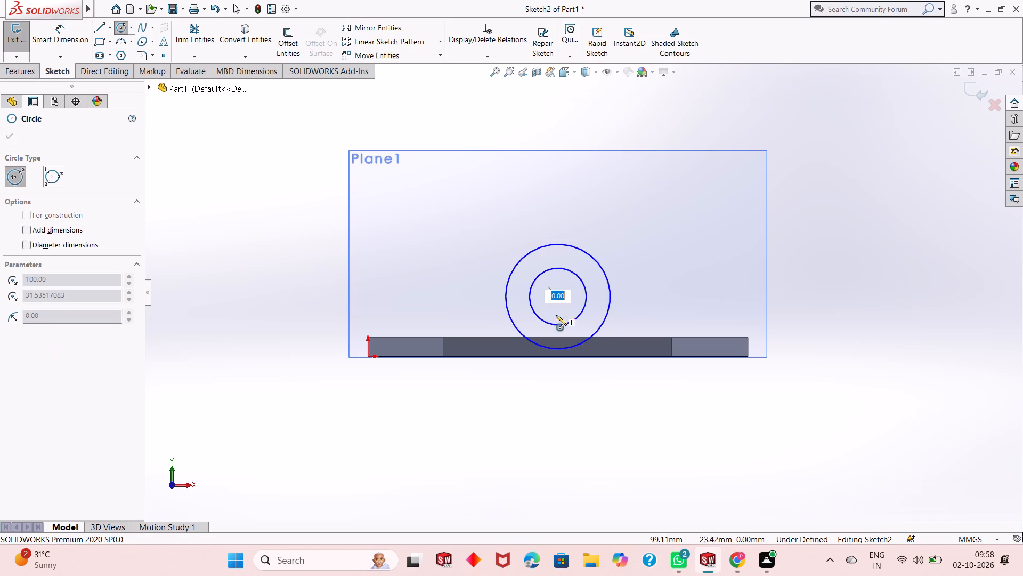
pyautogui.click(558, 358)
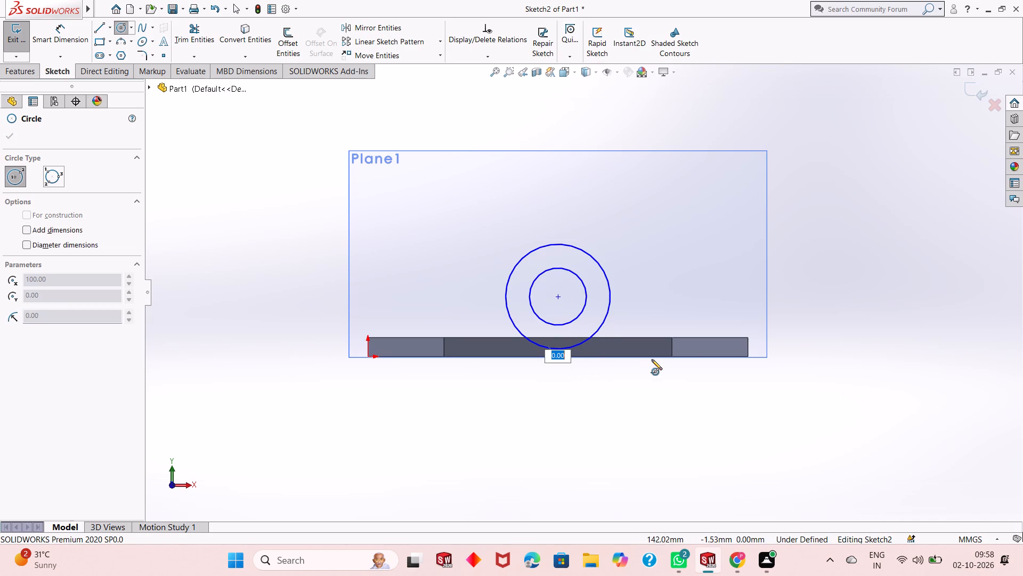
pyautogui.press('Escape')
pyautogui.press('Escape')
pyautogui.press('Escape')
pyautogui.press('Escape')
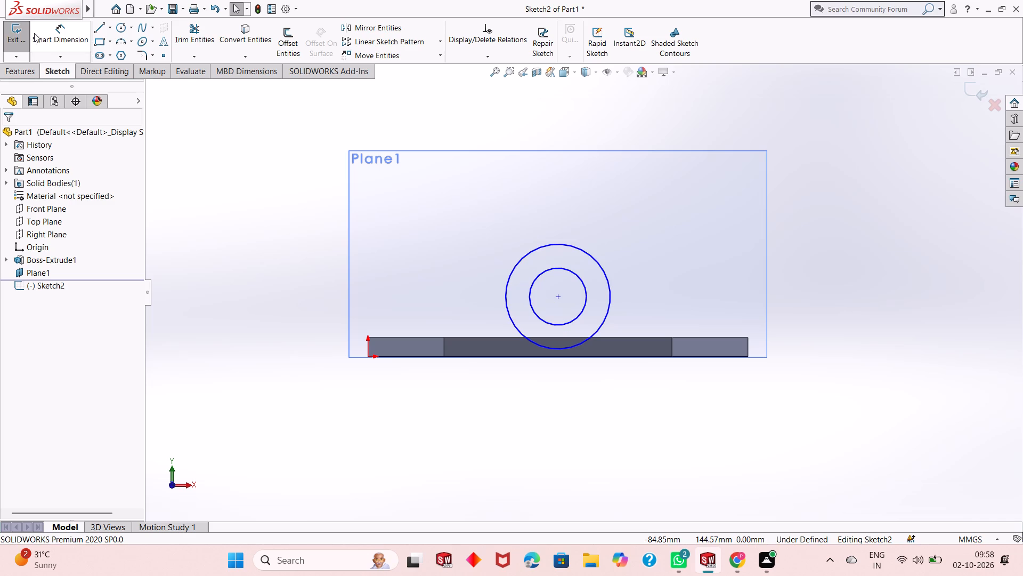
# Dimension the circles' centre vertically from the plate's bottom edge and set the distance to 55/2 mm.
pyautogui.click(51, 34)
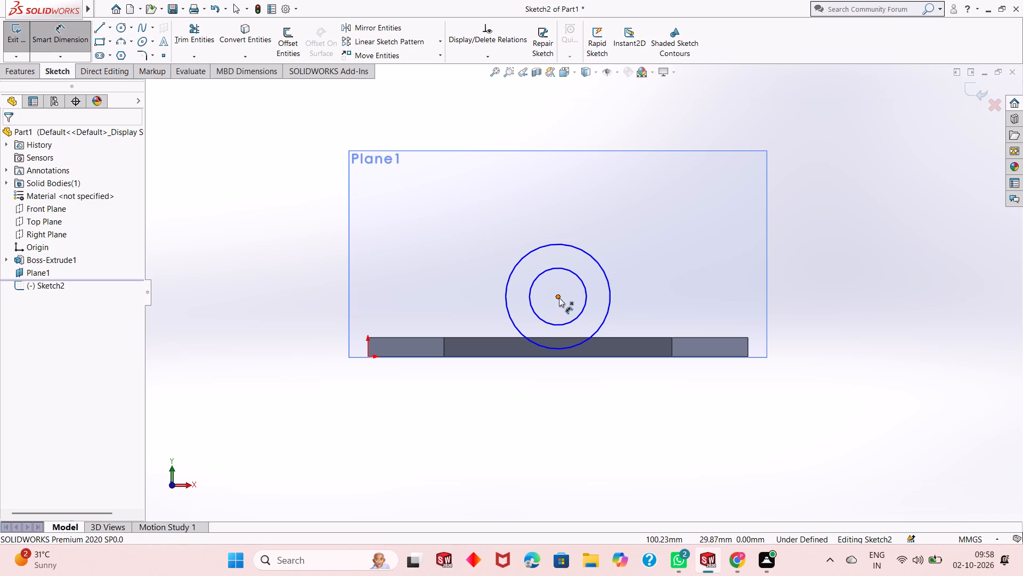
pyautogui.click(559, 297)
pyautogui.click(562, 358)
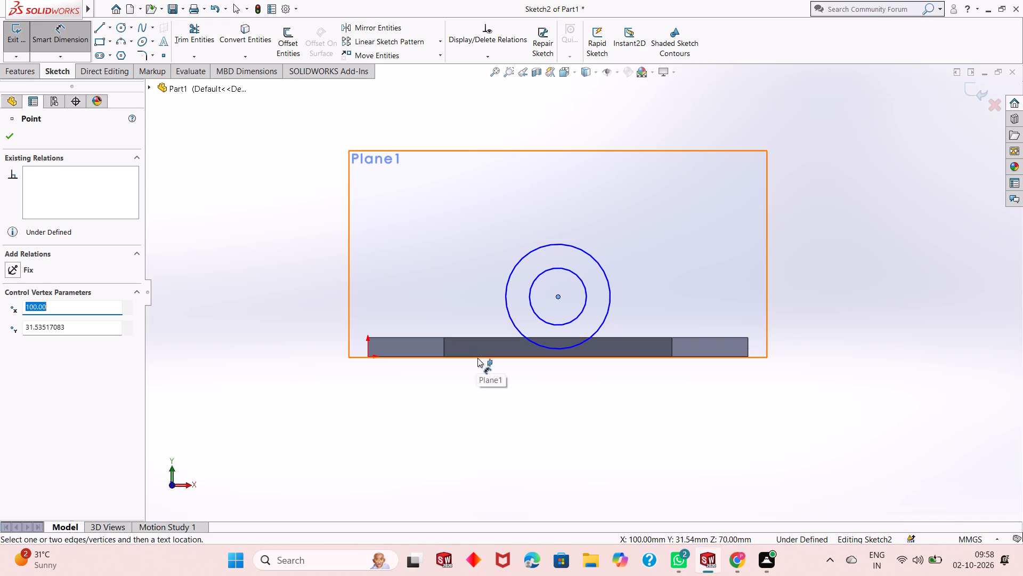
pyautogui.scroll(-9, 594, 362)
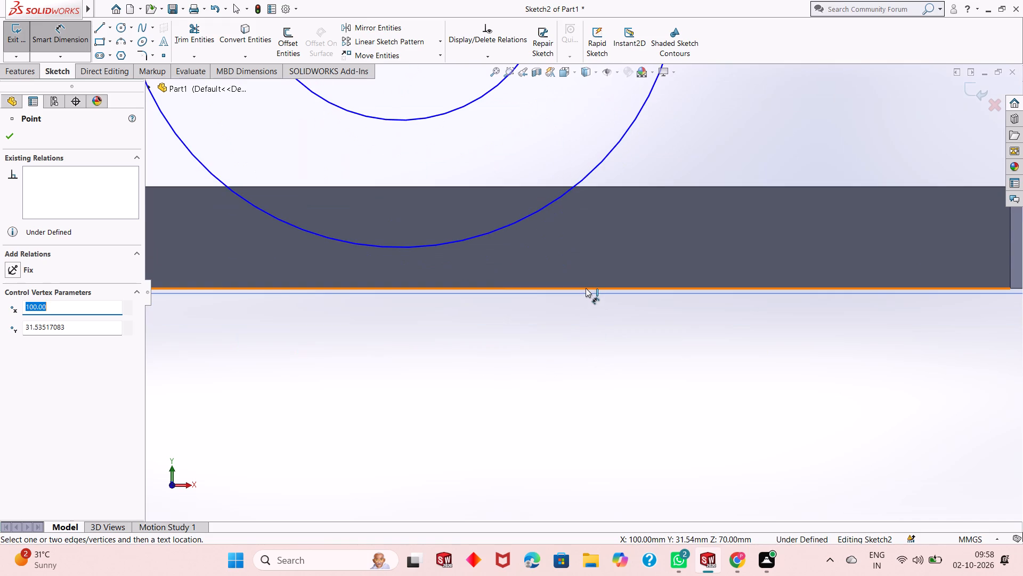
pyautogui.click(585, 287)
pyautogui.scroll(3, 585, 349)
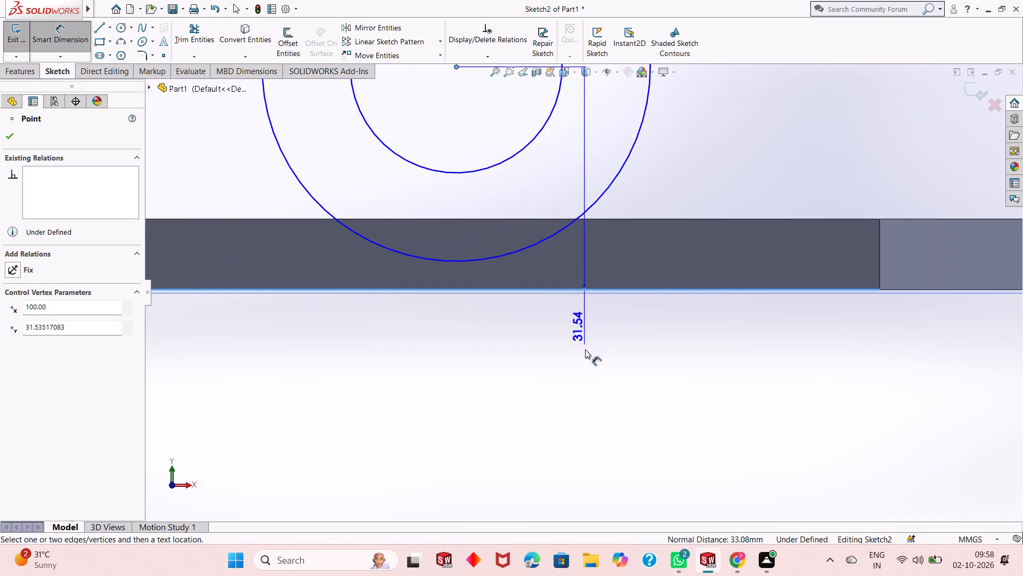
pyautogui.scroll(5, 585, 349)
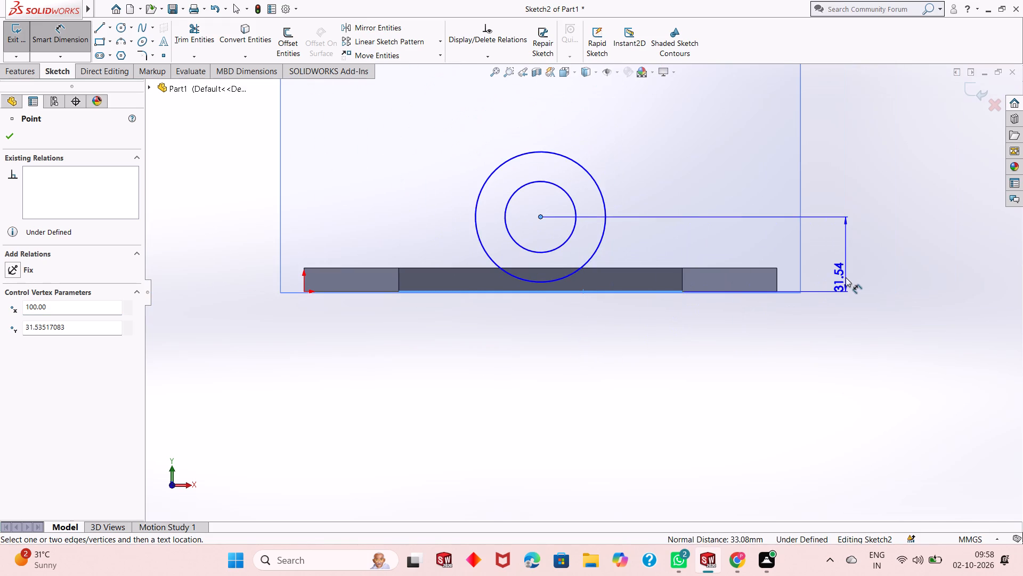
pyautogui.click(846, 277)
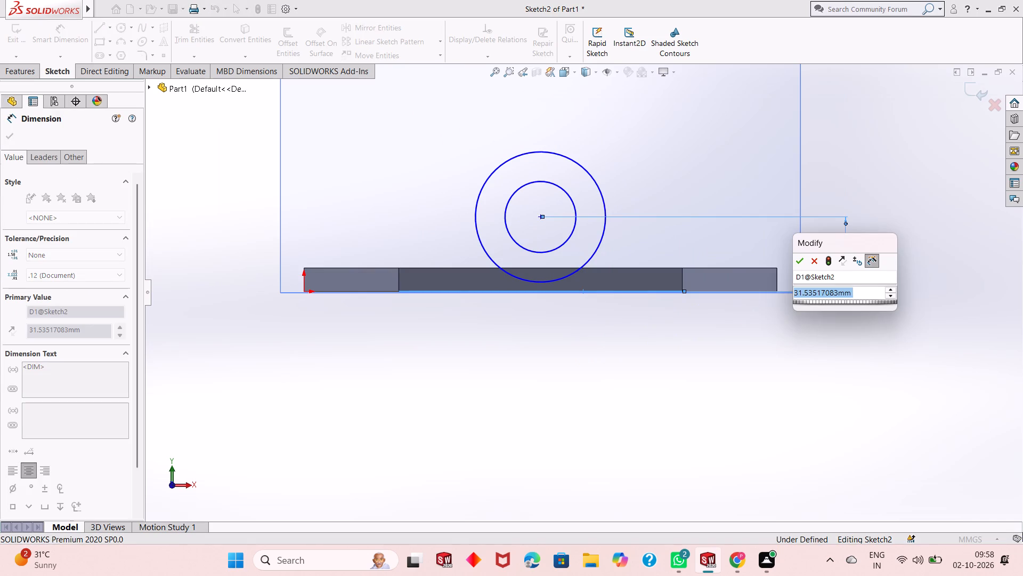
pyautogui.write('55/2')
pyautogui.press('Return')
pyautogui.press('Escape')
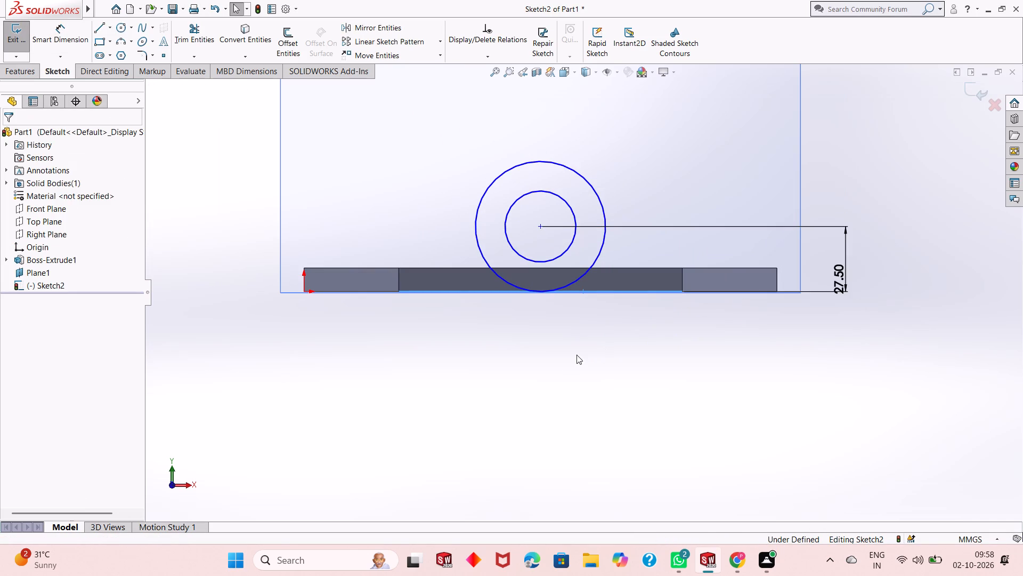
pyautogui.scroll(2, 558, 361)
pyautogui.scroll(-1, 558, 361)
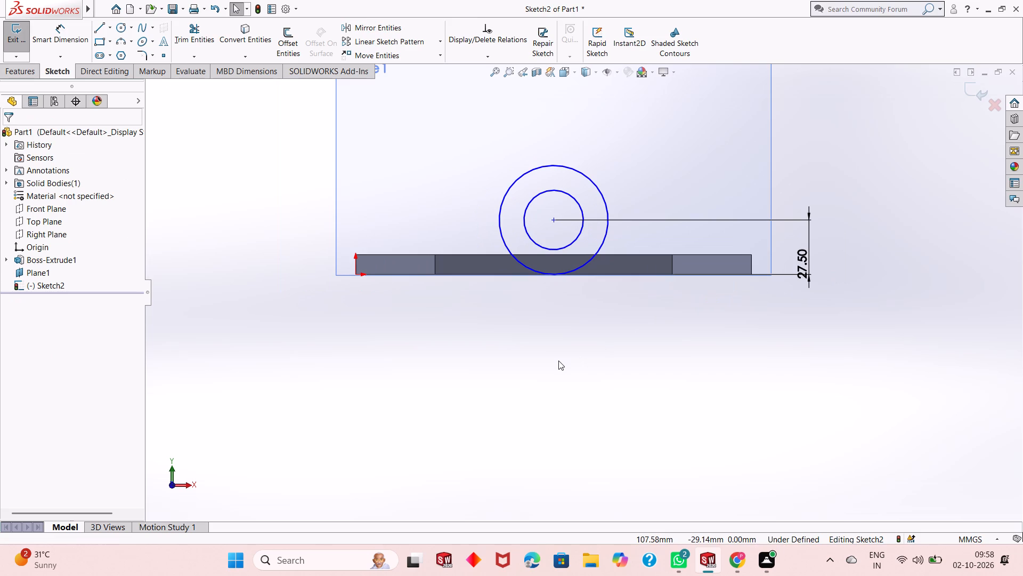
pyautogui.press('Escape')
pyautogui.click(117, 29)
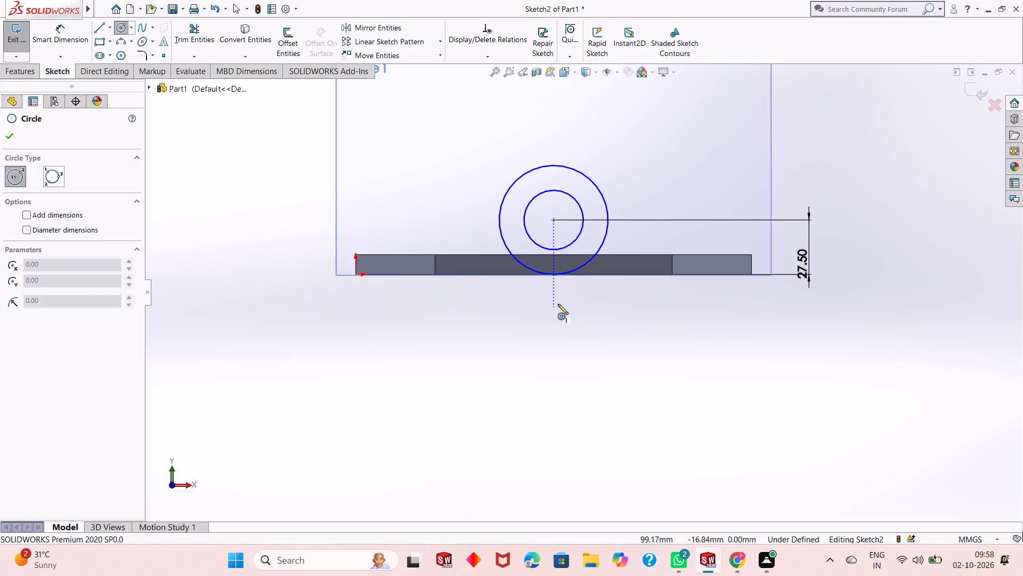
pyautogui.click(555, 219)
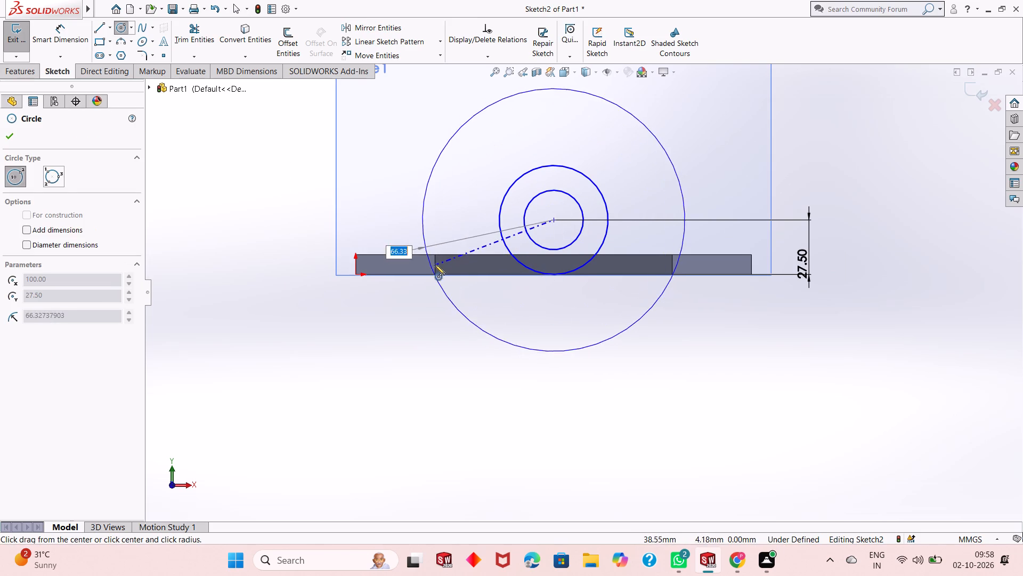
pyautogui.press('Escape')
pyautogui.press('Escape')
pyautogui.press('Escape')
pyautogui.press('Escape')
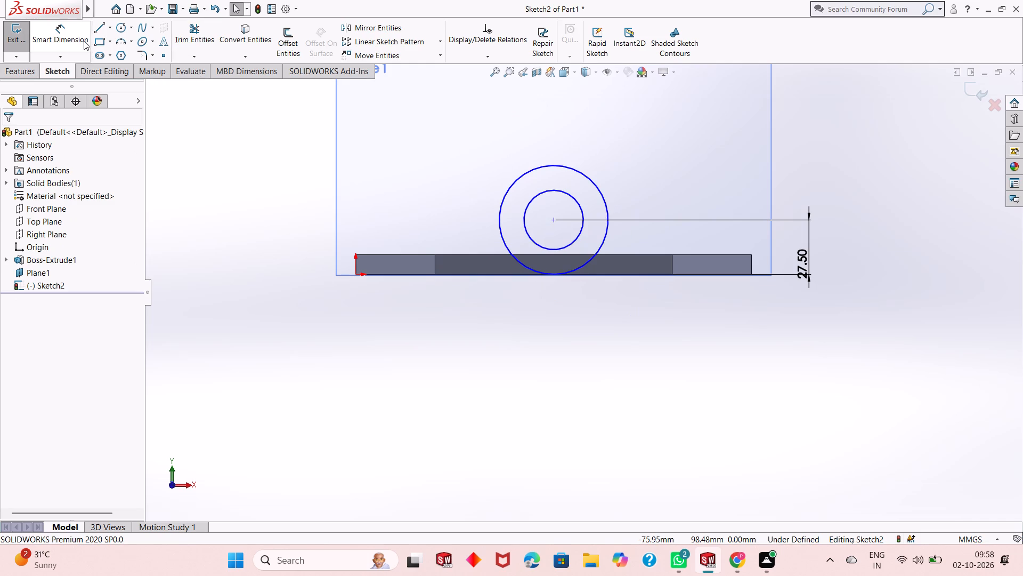
# Dimension the horizontal distance from the circles' centre to the vertical edge at the near end of the plate's middle face, on the origin side.
pyautogui.click(83, 41)
pyautogui.click(555, 219)
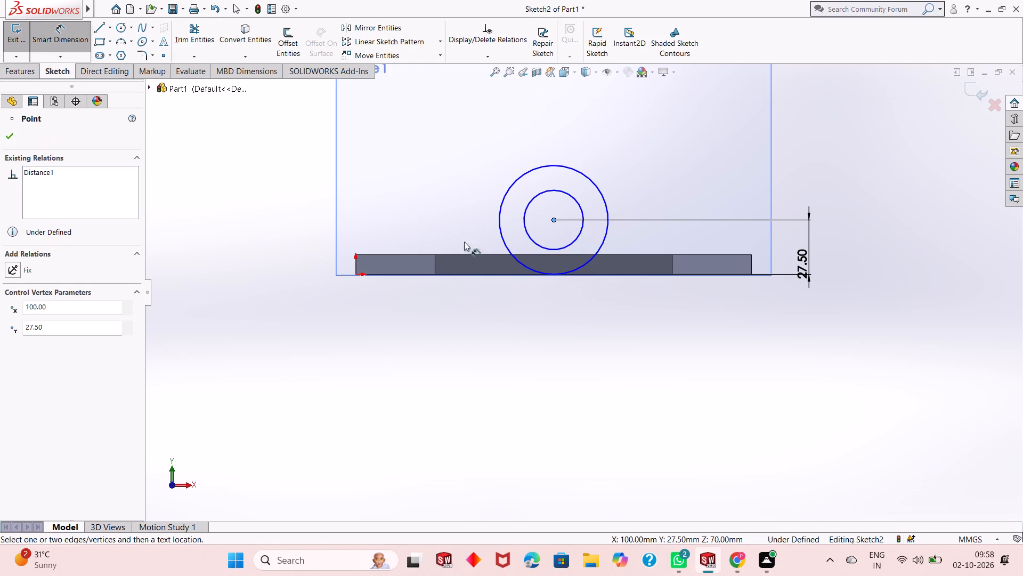
pyautogui.click(436, 258)
pyautogui.click(472, 341)
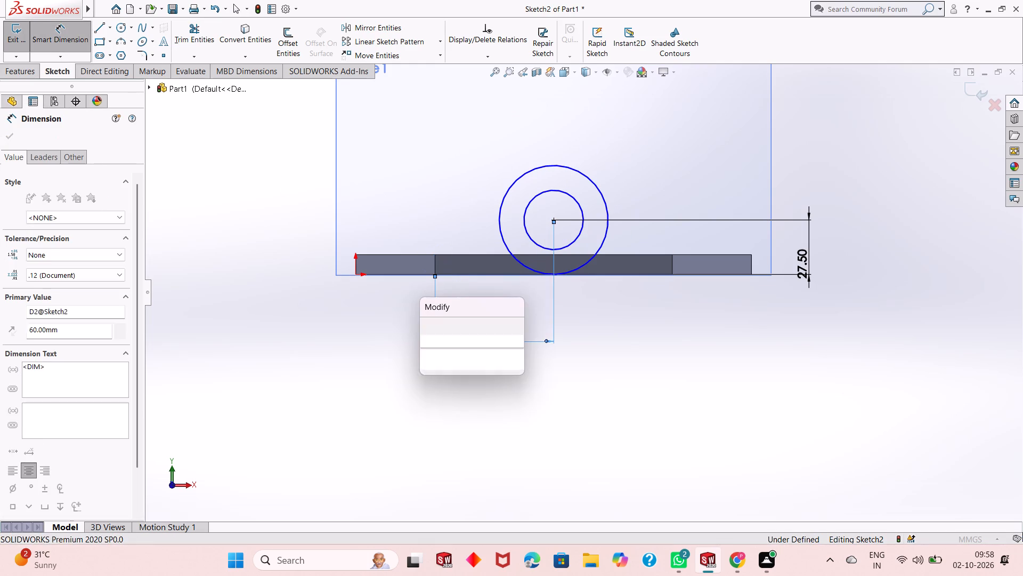
pyautogui.click(425, 322)
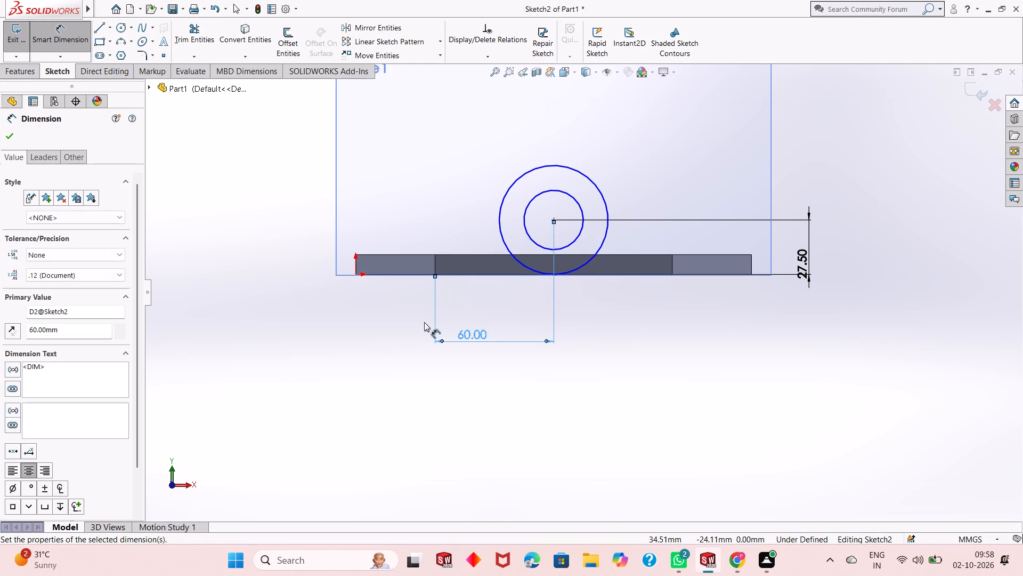
# Add diameter dimensions to the outer and inner circles, keeping their sizes, and leave the dimension command.
pyautogui.click(588, 263)
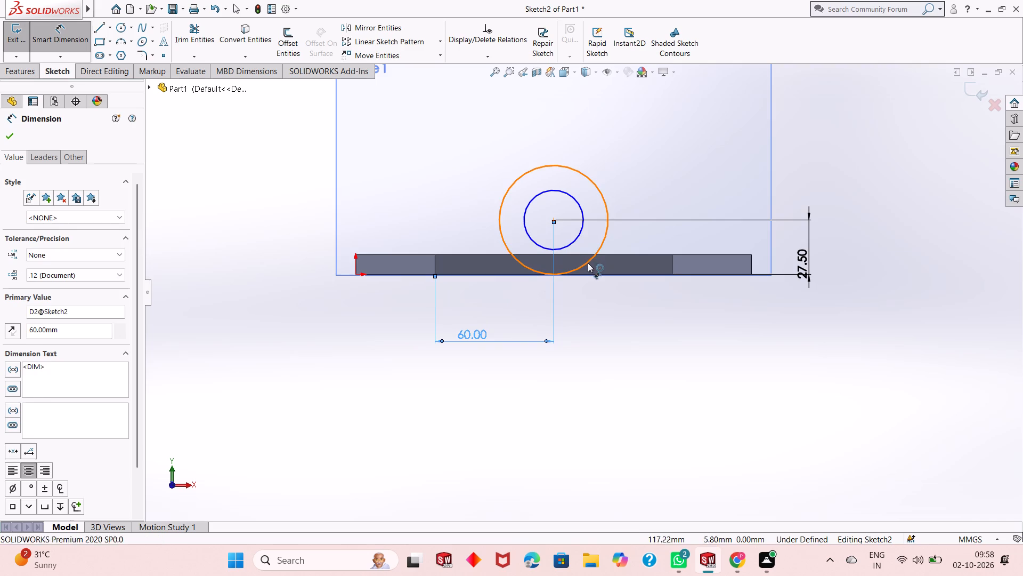
pyautogui.click(667, 380)
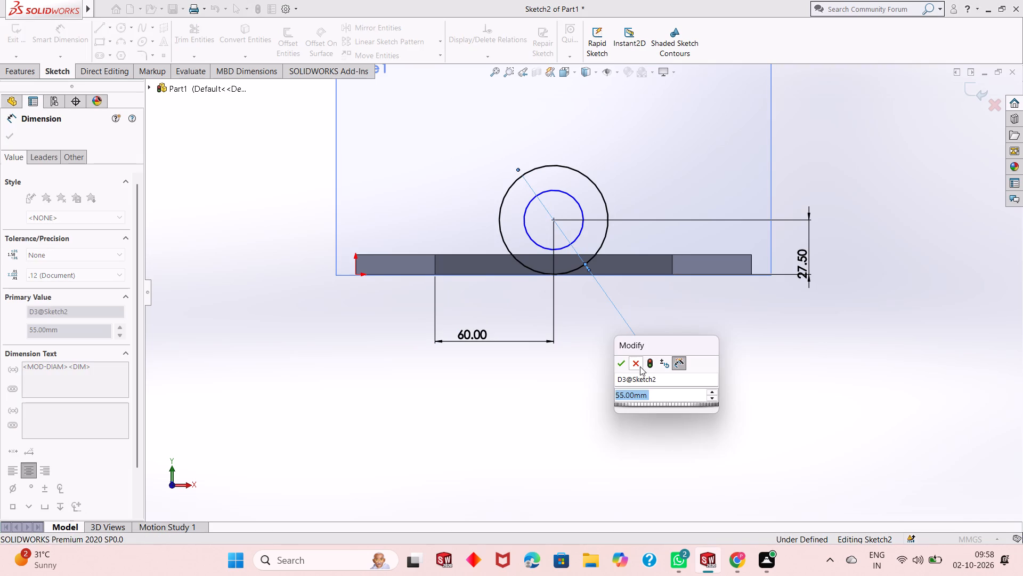
pyautogui.click(617, 362)
pyautogui.click(564, 247)
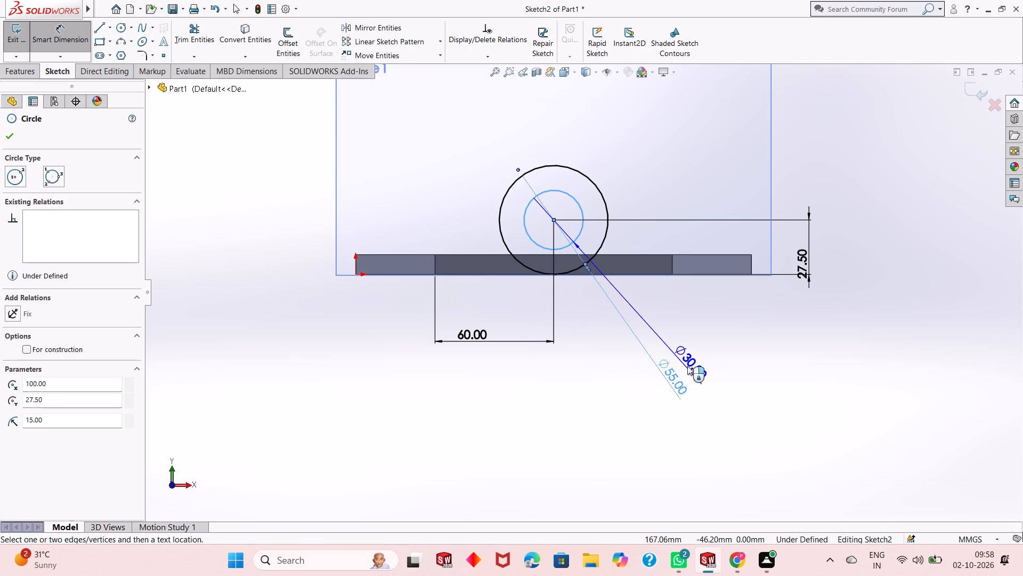
pyautogui.click(744, 363)
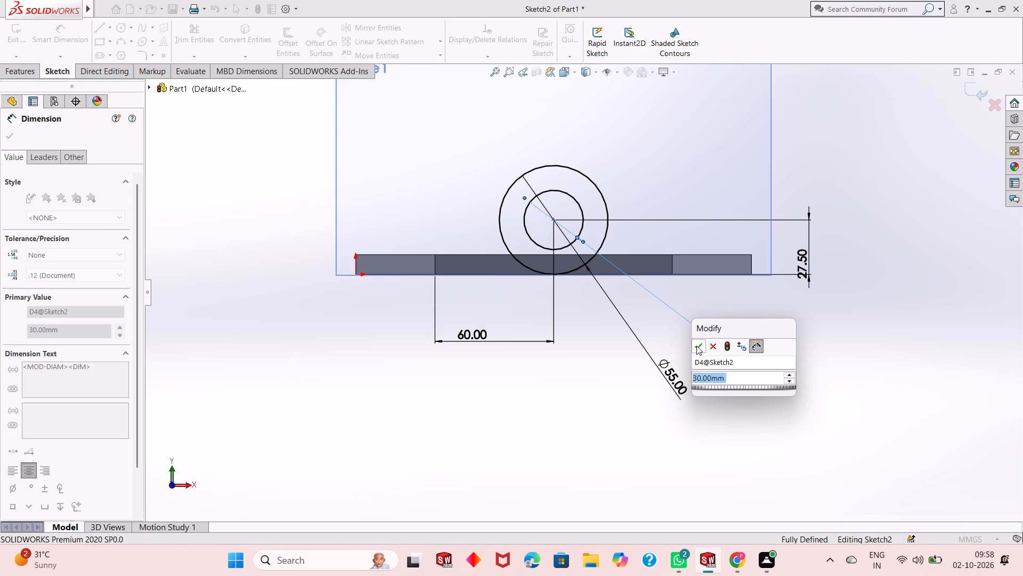
pyautogui.click(696, 346)
pyautogui.scroll(-5, 545, 259)
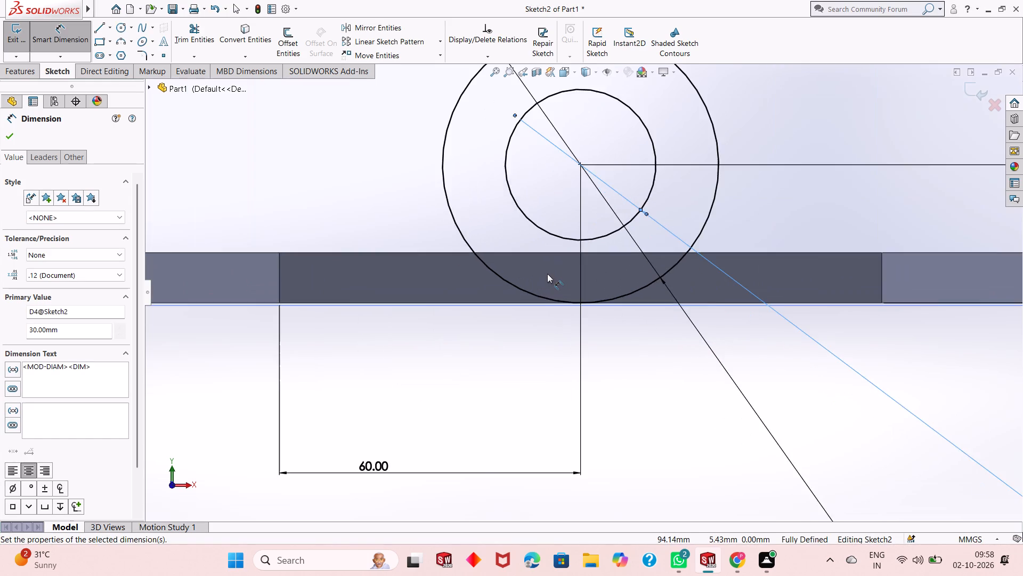
pyautogui.scroll(4, 547, 277)
pyautogui.scroll(-2, 636, 310)
pyautogui.scroll(2, 589, 310)
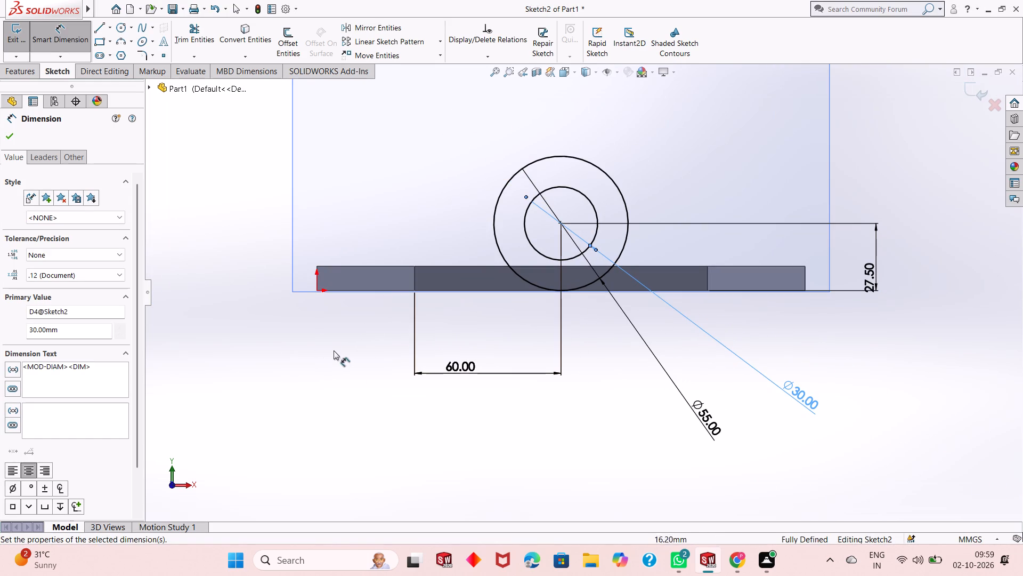
pyautogui.rightClick(320, 352)
pyautogui.click(357, 384)
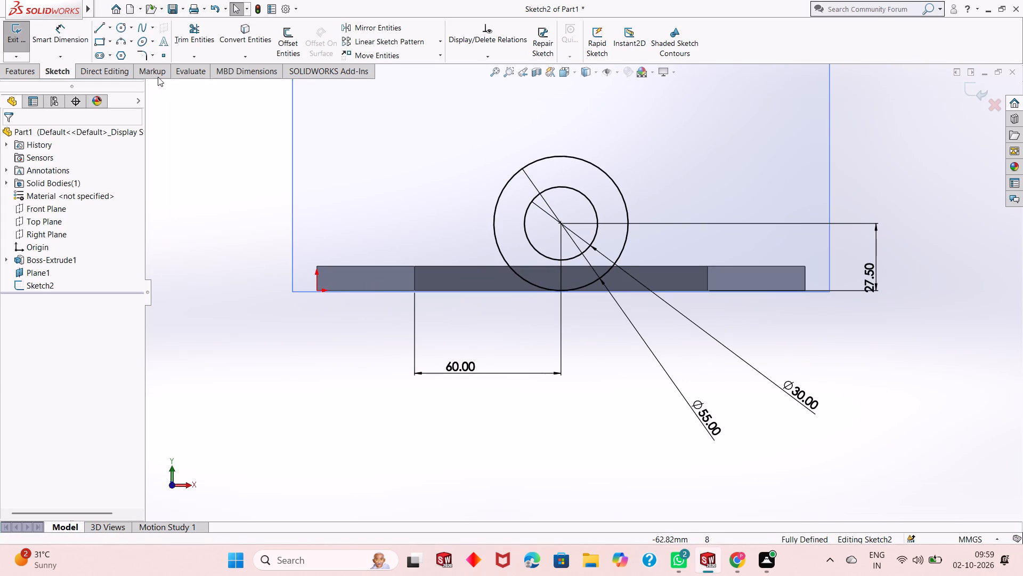
# Sketch a corner rectangle about 9 mm wide and 15.5 mm tall, extending downward from just inside the bottom of the outer circle.
pyautogui.click(101, 42)
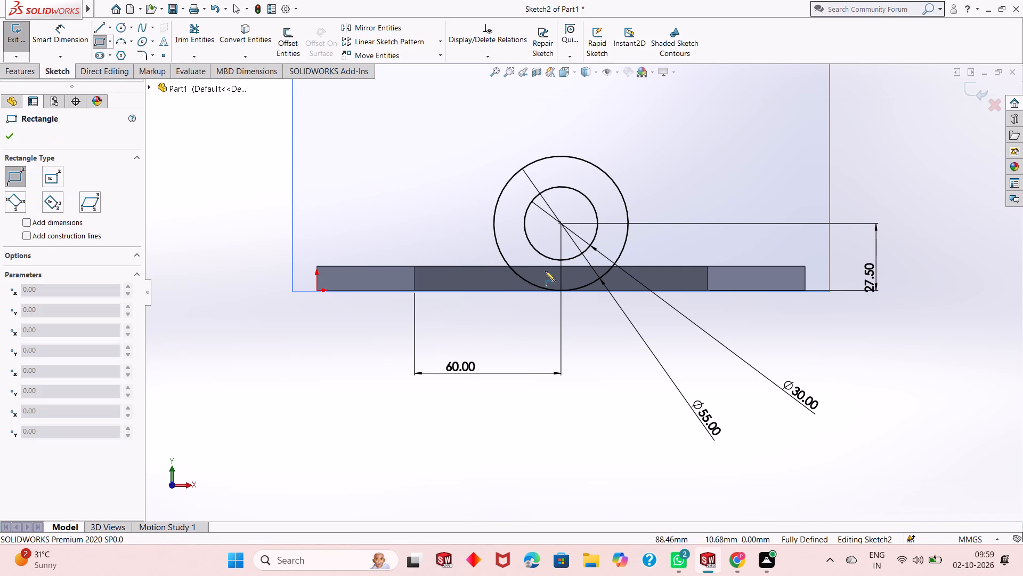
pyautogui.scroll(2, 545, 287)
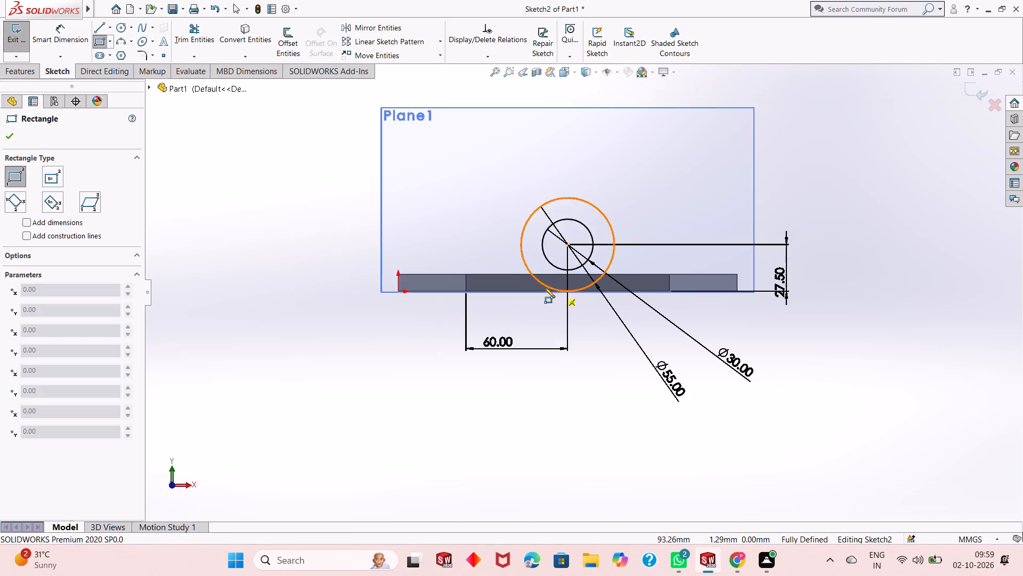
pyautogui.scroll(-2, 545, 287)
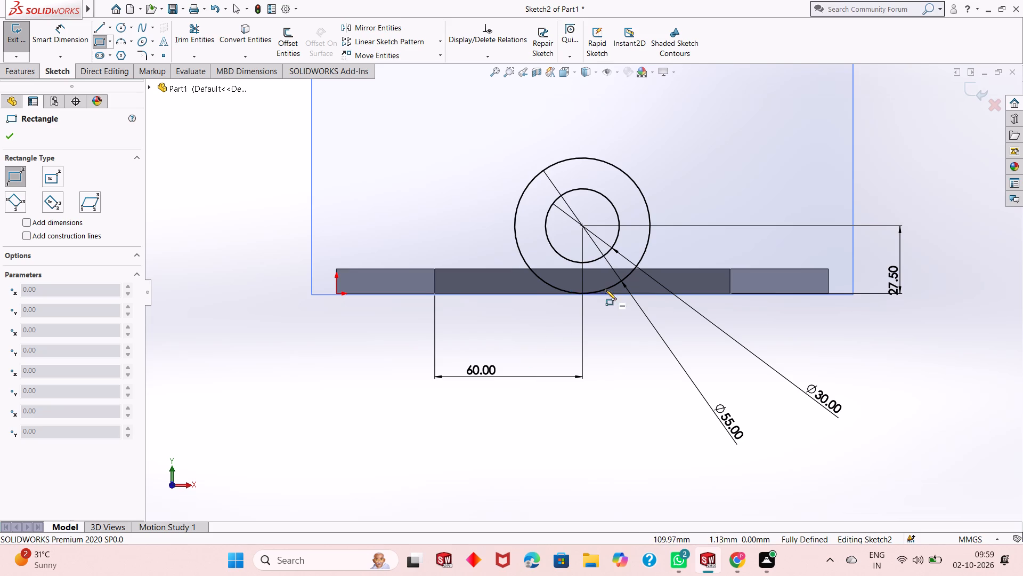
pyautogui.scroll(2, 588, 288)
pyautogui.scroll(-9, 583, 287)
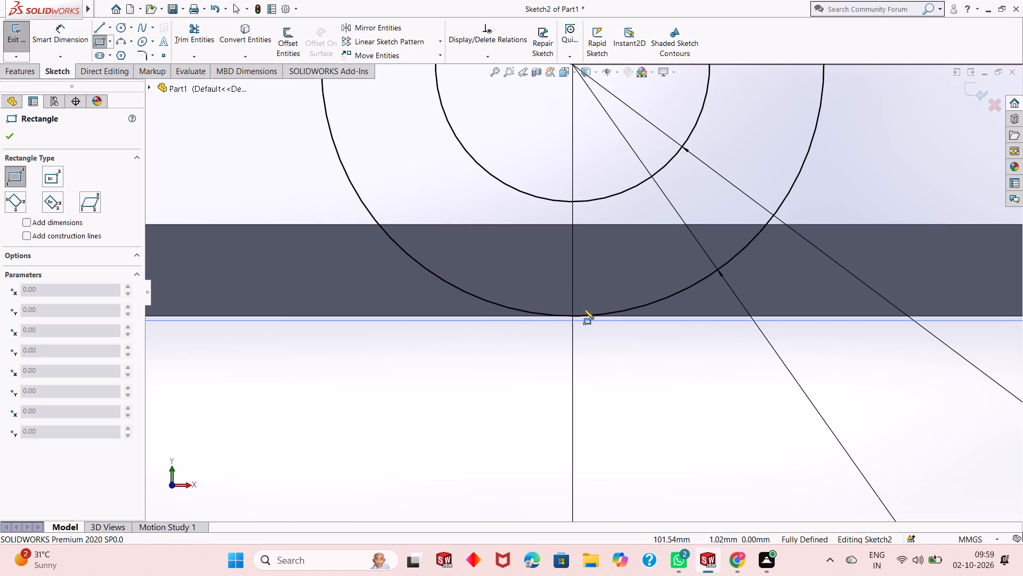
pyautogui.click(536, 297)
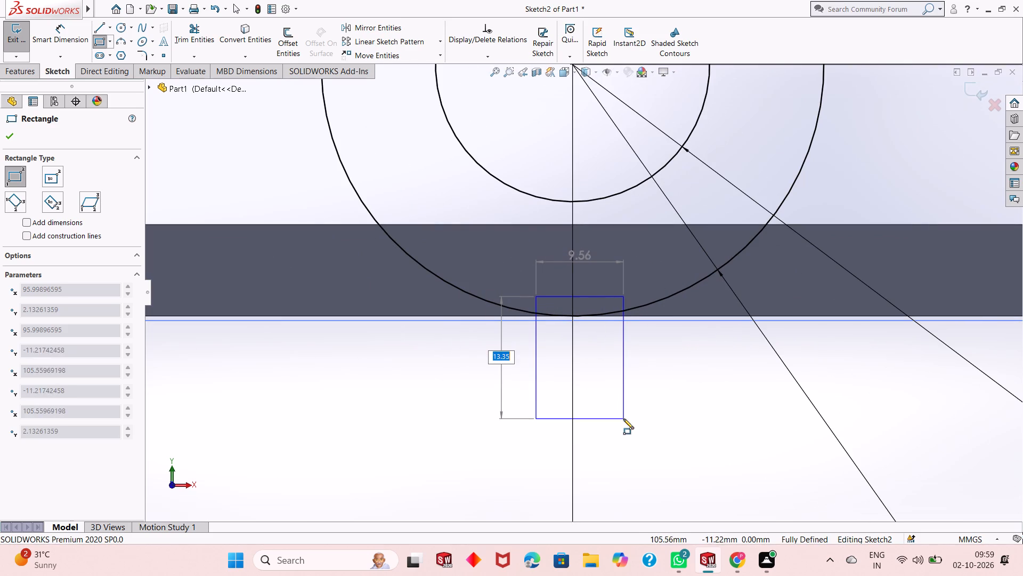
pyautogui.click(615, 439)
pyautogui.press('Escape')
pyautogui.press('Escape')
pyautogui.press('Escape')
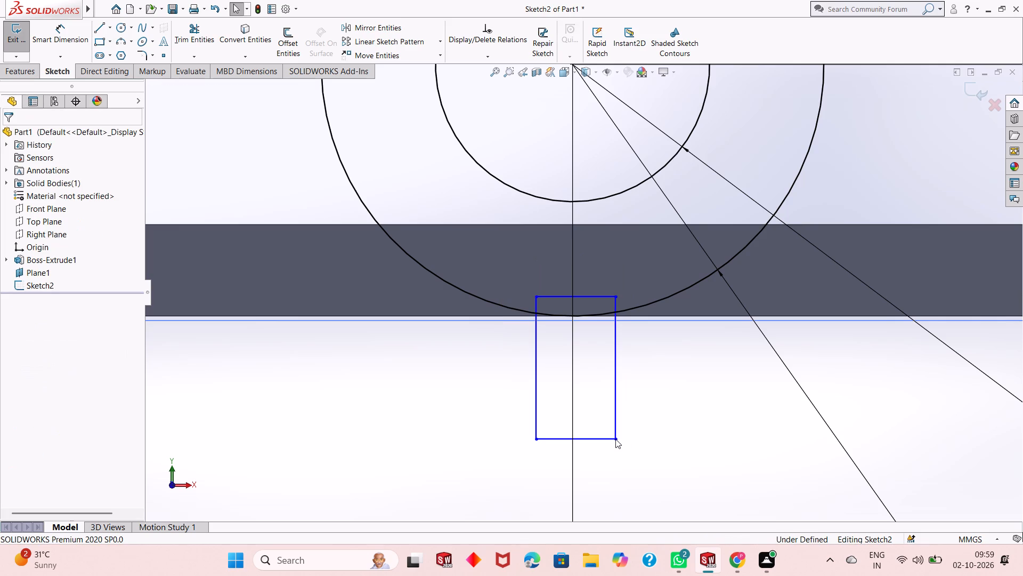
pyautogui.press('Escape')
pyautogui.press('Escape')
pyautogui.press('Escape')
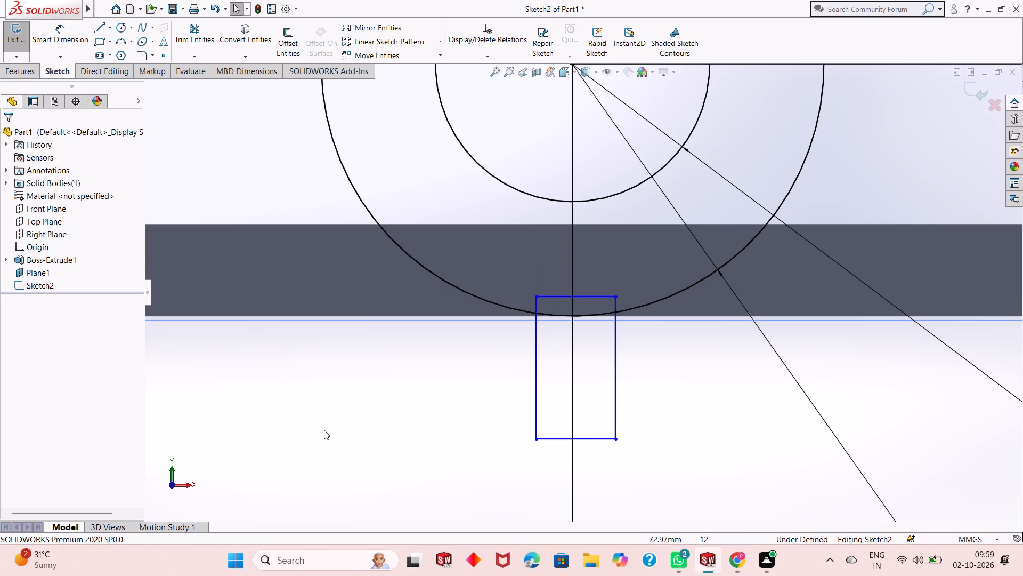
pyautogui.rightClick(319, 424)
pyautogui.press('Escape')
pyautogui.press('Escape')
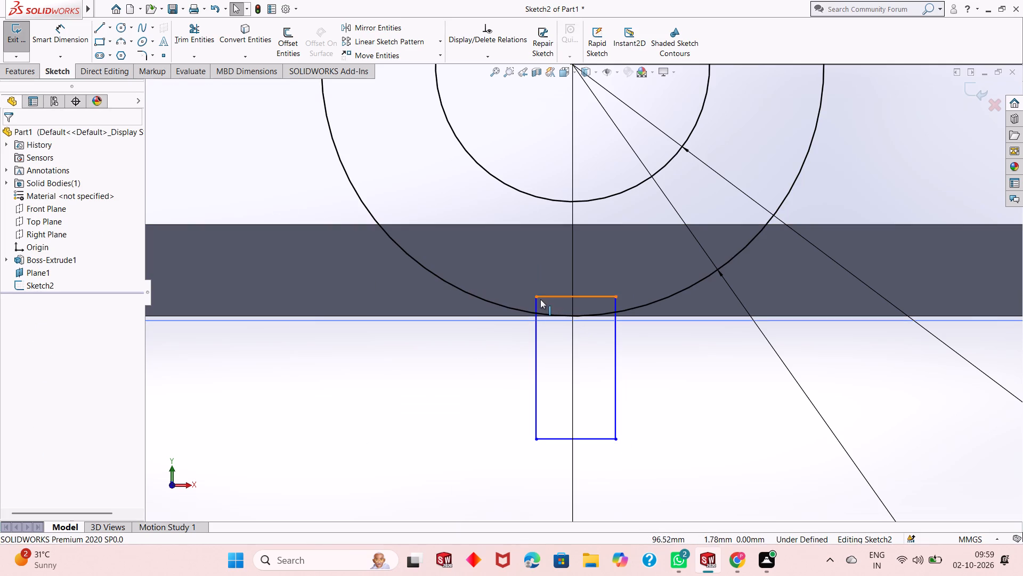
# Make the rectangle's top corner on the origin side coincident with the outer circle.
pyautogui.click(538, 298)
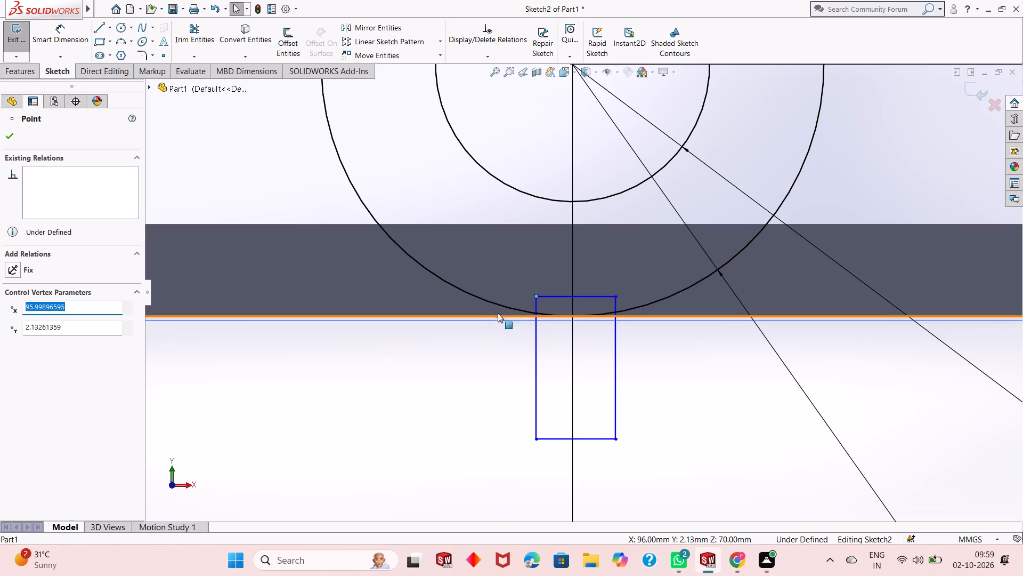
pyautogui.keyDown('ctrl'); pyautogui.click(501, 307); pyautogui.keyUp('ctrl')
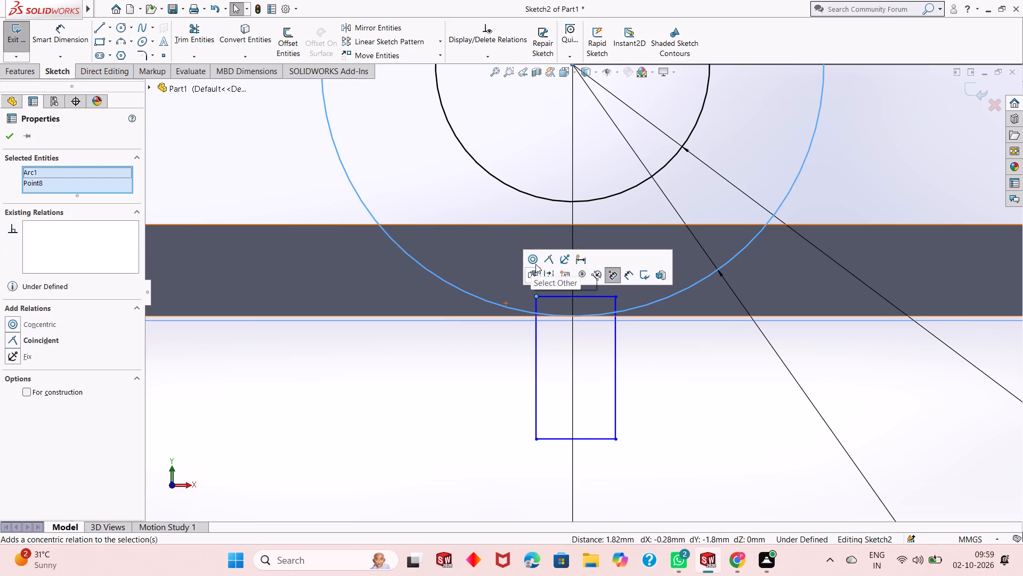
pyautogui.click(545, 261)
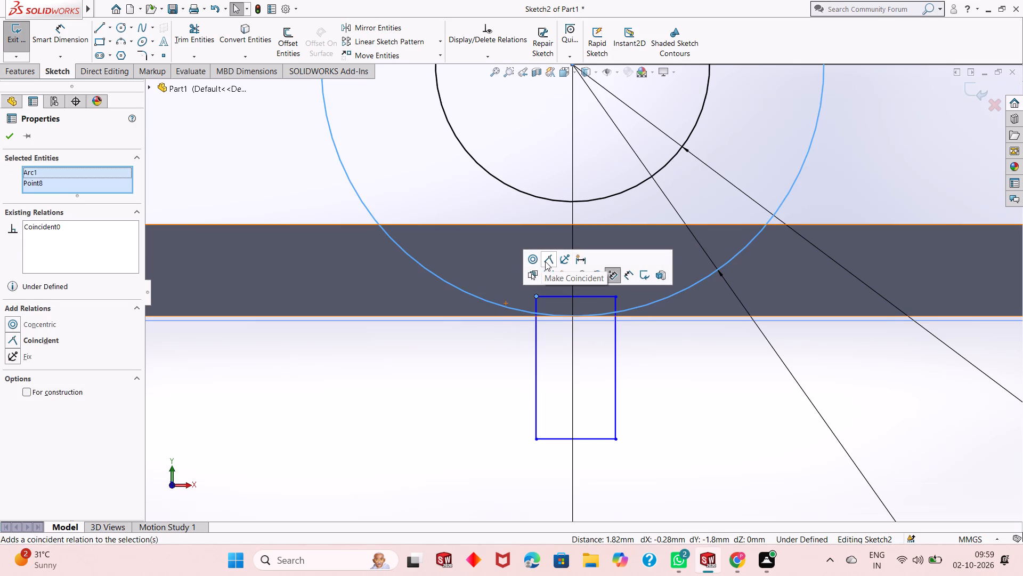
# Make the rectangle's other top corner, on the side away from the origin, coincident with the outer circle.
pyautogui.scroll(-4, 617, 333)
pyautogui.scroll(-3, 565, 277)
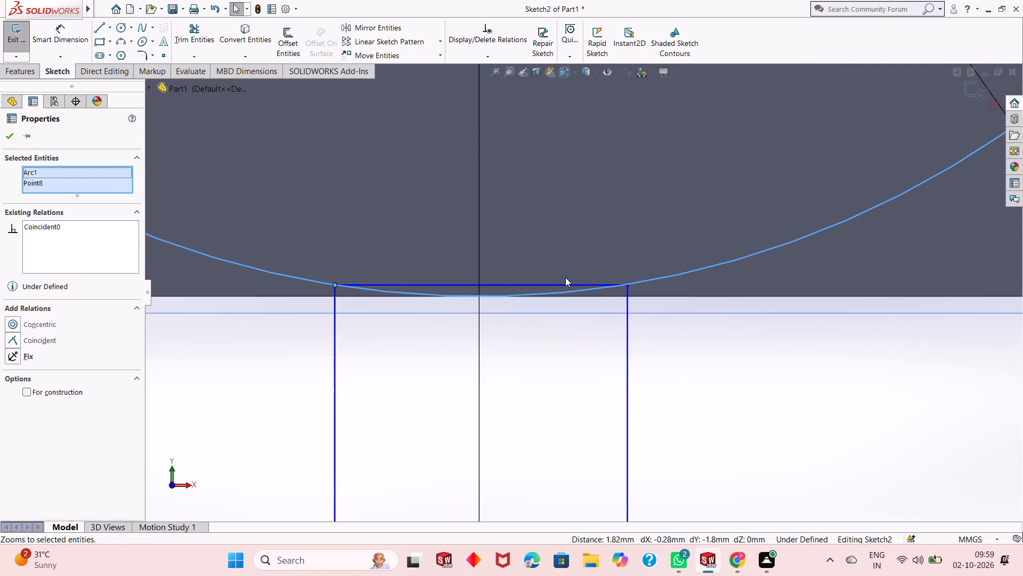
pyautogui.scroll(-4, 599, 287)
pyautogui.scroll(-6, 668, 284)
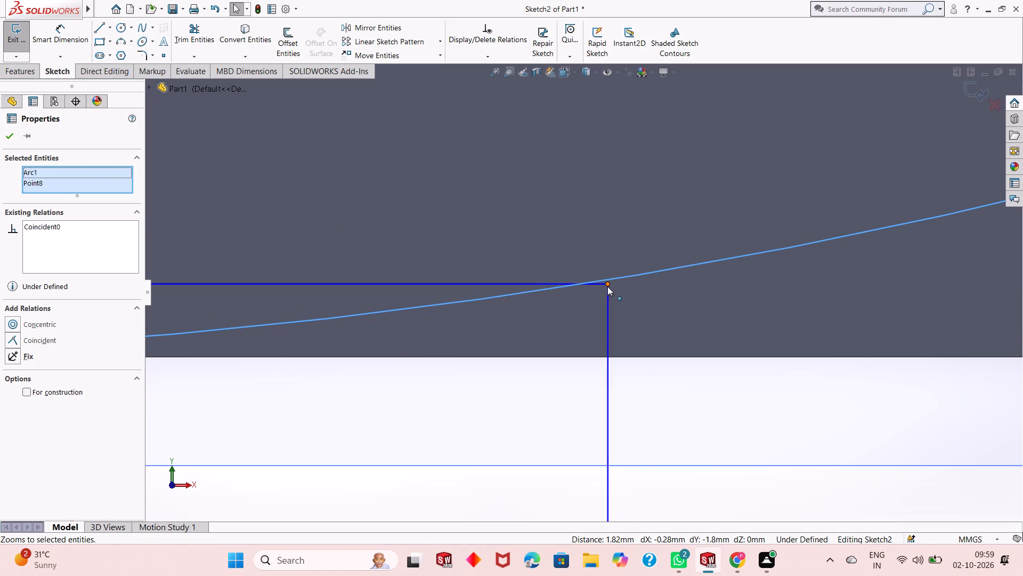
pyautogui.click(607, 285)
pyautogui.keyDown('ctrl'); pyautogui.click(626, 275); pyautogui.keyUp('ctrl')
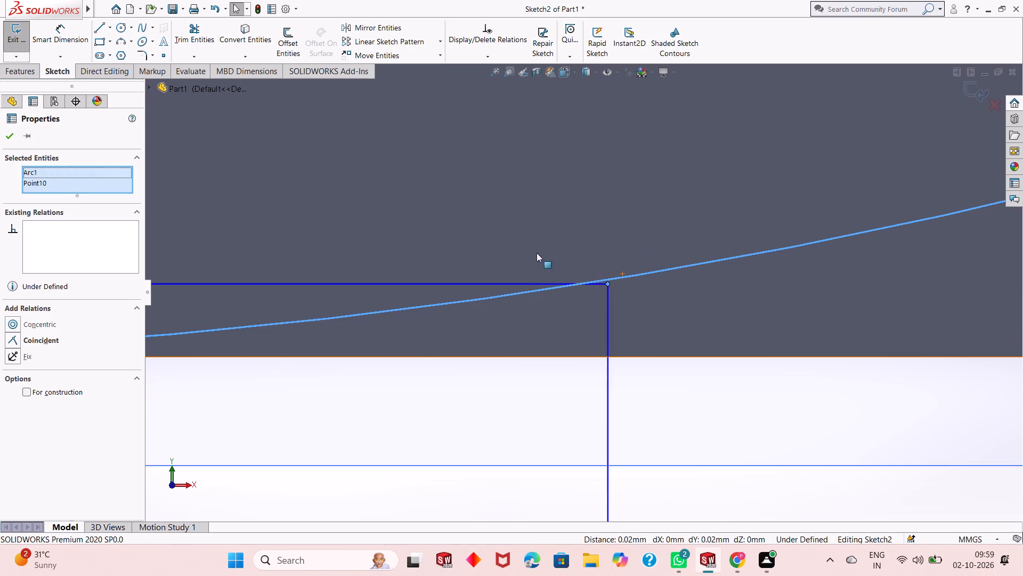
pyautogui.click(31, 341)
# Examine how the rectangle's two top corners meet the outer circle, and clear the selection.
pyautogui.scroll(-4, 574, 380)
pyautogui.scroll(3, 575, 378)
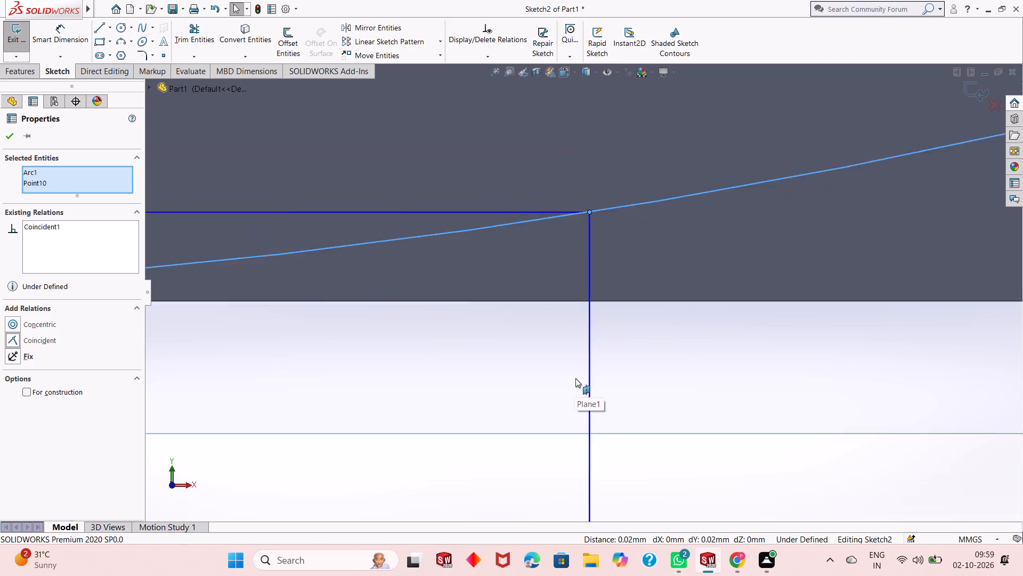
pyautogui.scroll(13, 575, 378)
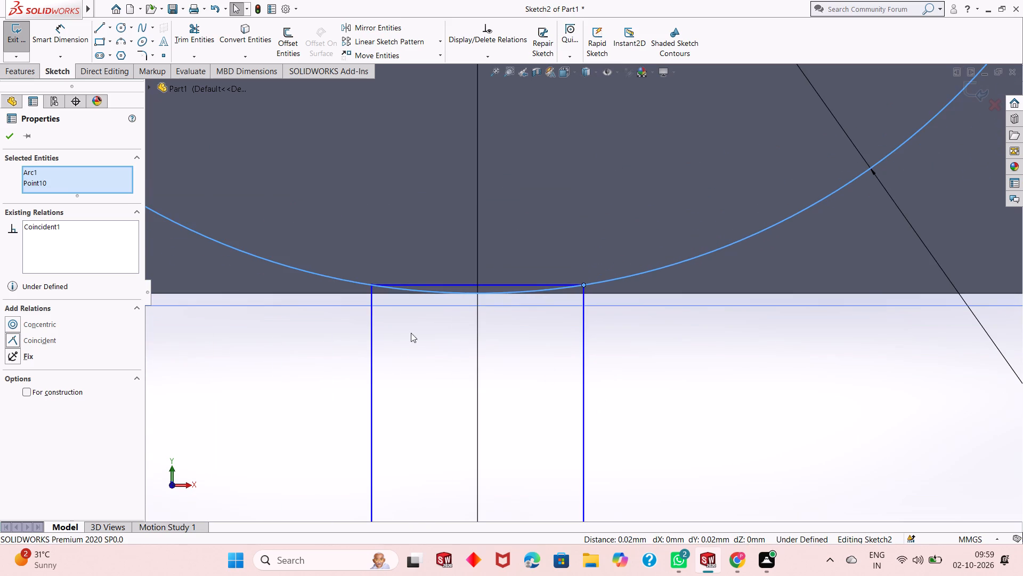
pyautogui.scroll(-7, 374, 302)
pyautogui.scroll(-4, 474, 253)
pyautogui.scroll(3, 419, 289)
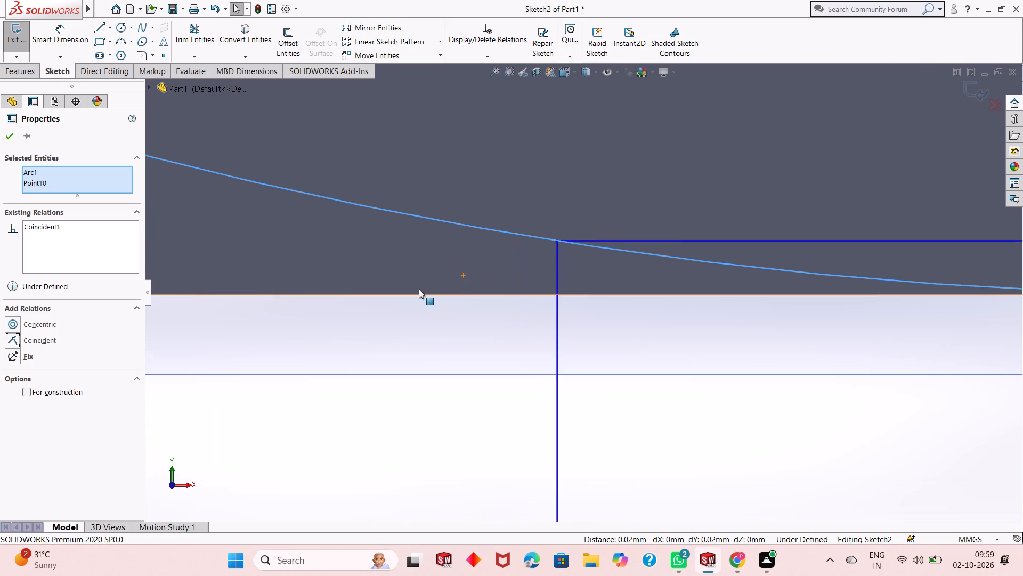
pyautogui.scroll(15, 419, 289)
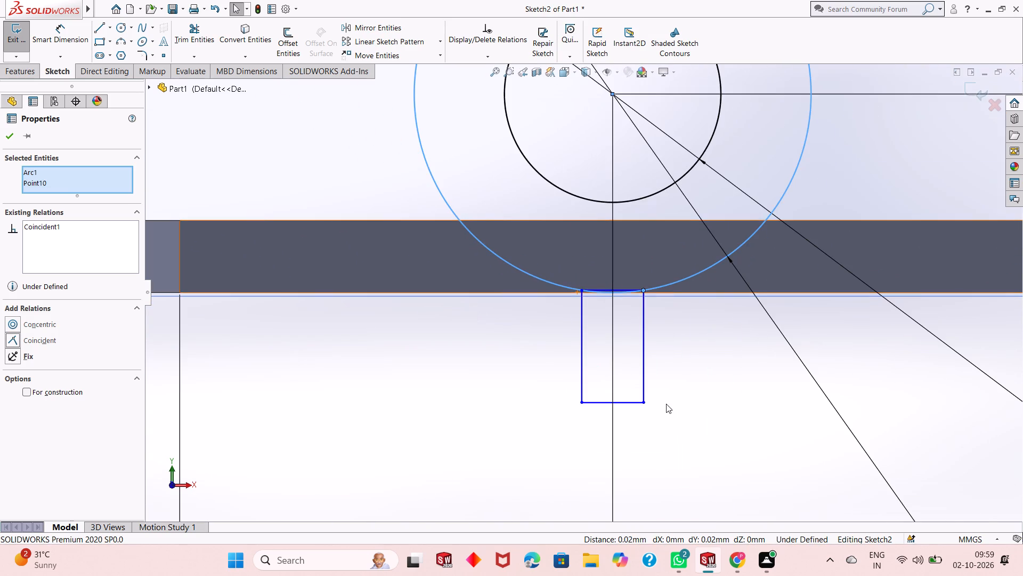
pyautogui.scroll(-2, 667, 404)
pyautogui.scroll(4, 579, 387)
pyautogui.scroll(-3, 651, 326)
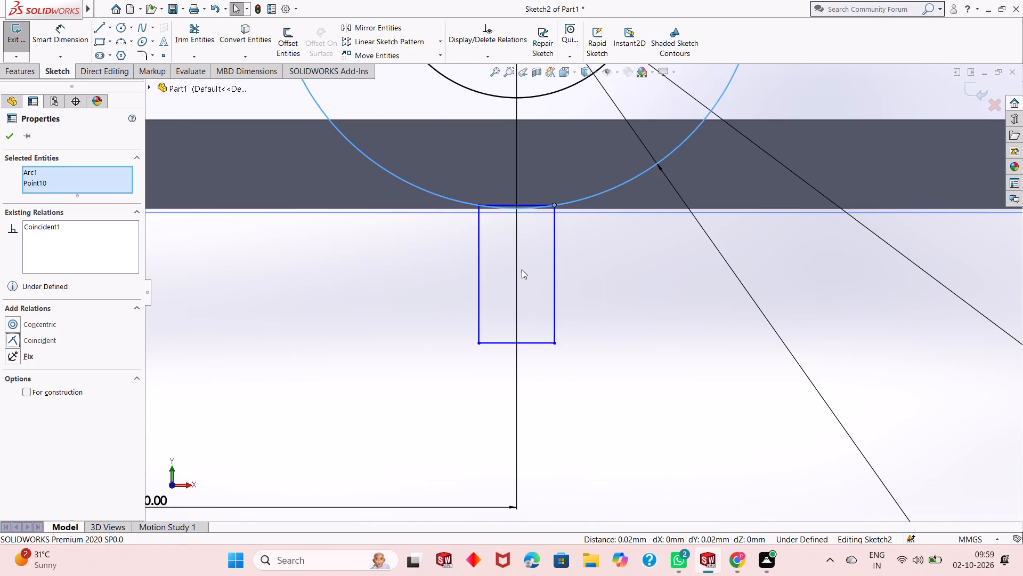
pyautogui.scroll(-2, 522, 269)
pyautogui.scroll(4, 502, 311)
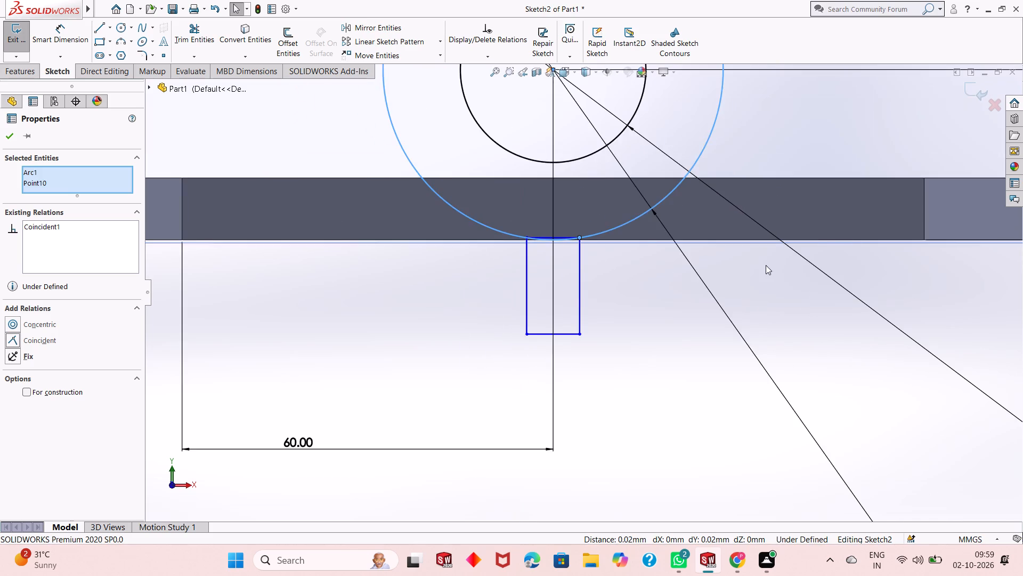
pyautogui.scroll(-3, 766, 265)
pyautogui.scroll(-3, 663, 358)
pyautogui.scroll(4, 664, 358)
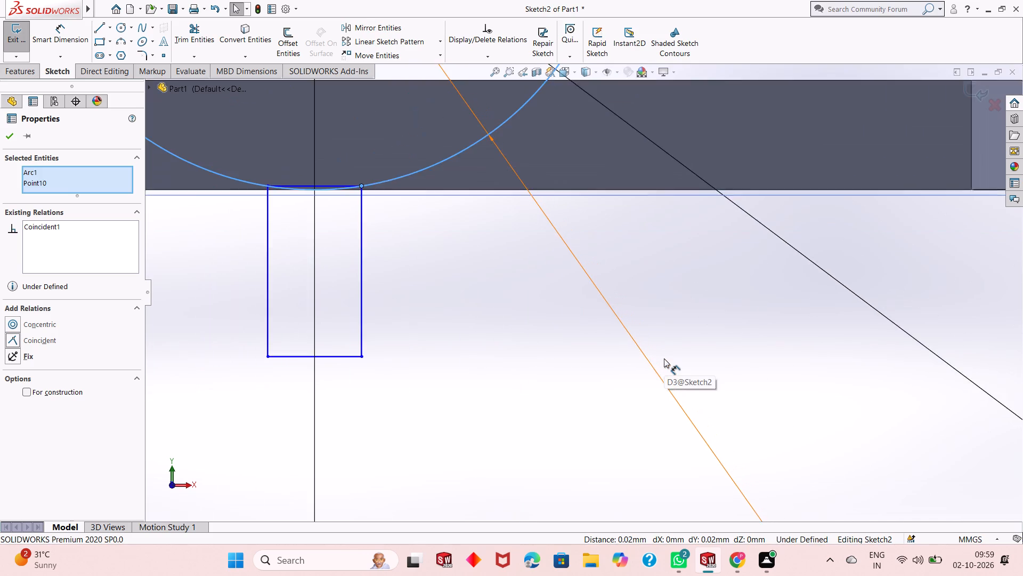
pyautogui.scroll(5, 664, 358)
pyautogui.scroll(-2, 482, 267)
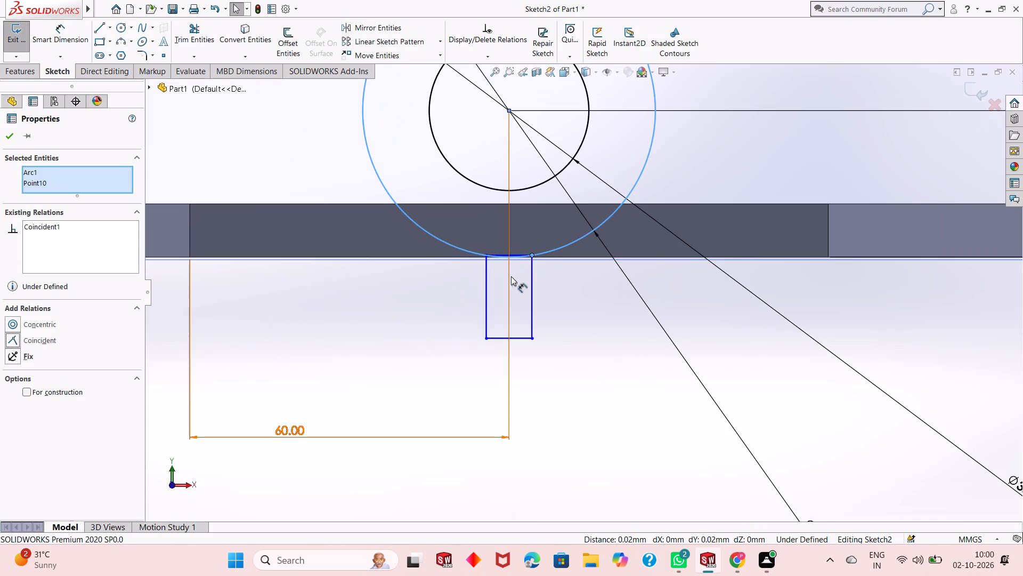
pyautogui.scroll(-3, 511, 276)
pyautogui.rightClick(316, 387)
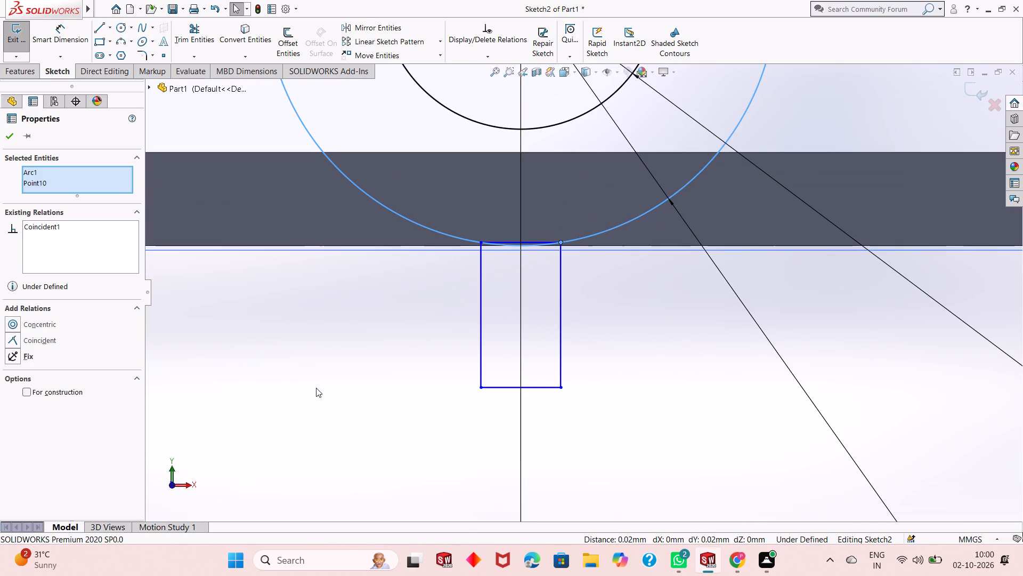
pyautogui.press('Escape')
pyautogui.press('Escape')
pyautogui.press('Escape')
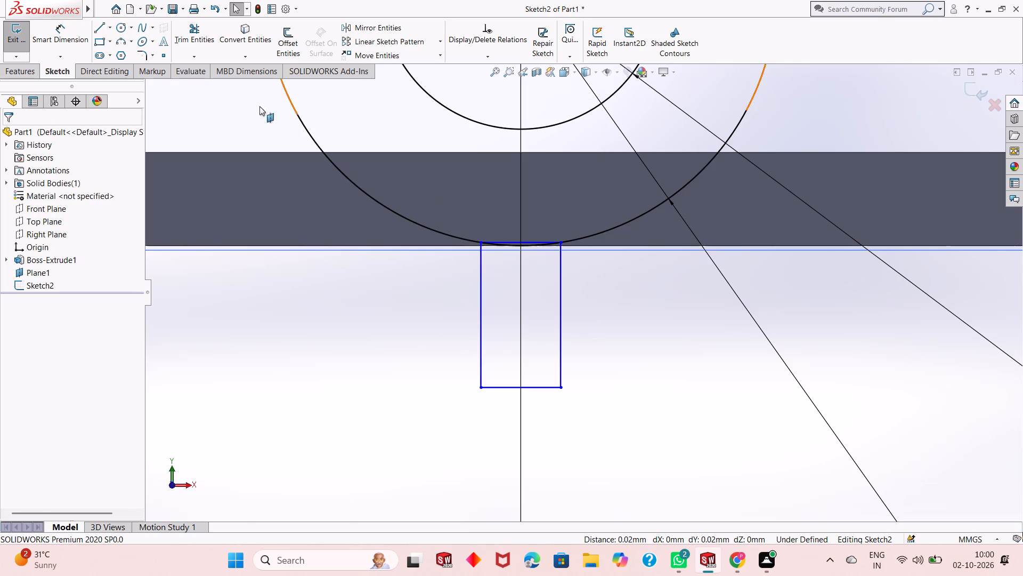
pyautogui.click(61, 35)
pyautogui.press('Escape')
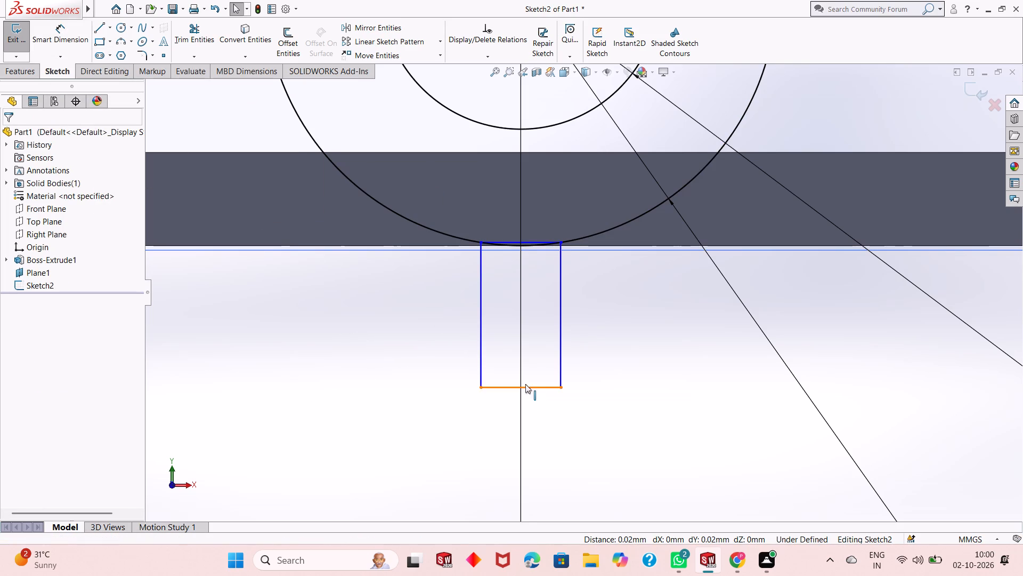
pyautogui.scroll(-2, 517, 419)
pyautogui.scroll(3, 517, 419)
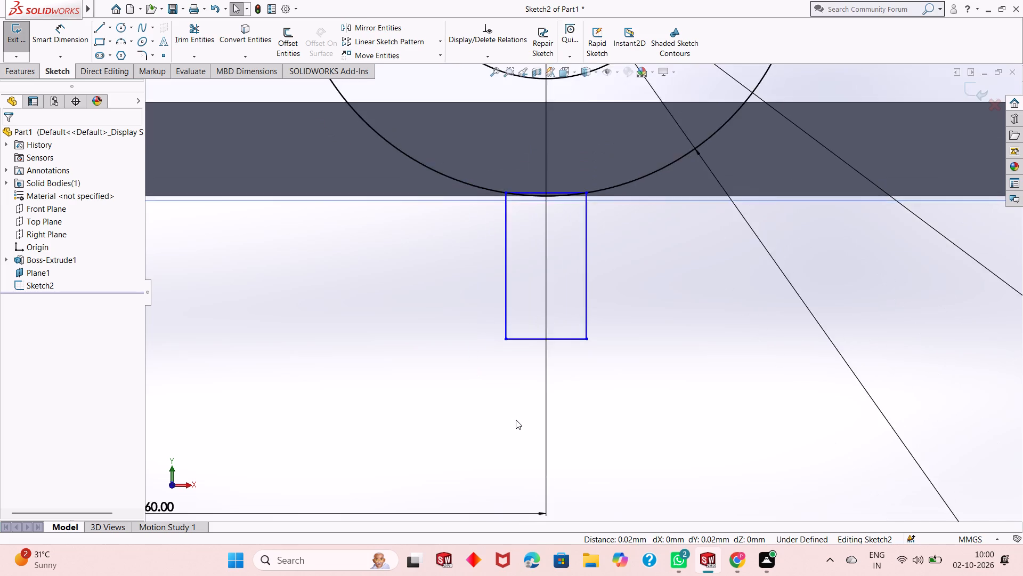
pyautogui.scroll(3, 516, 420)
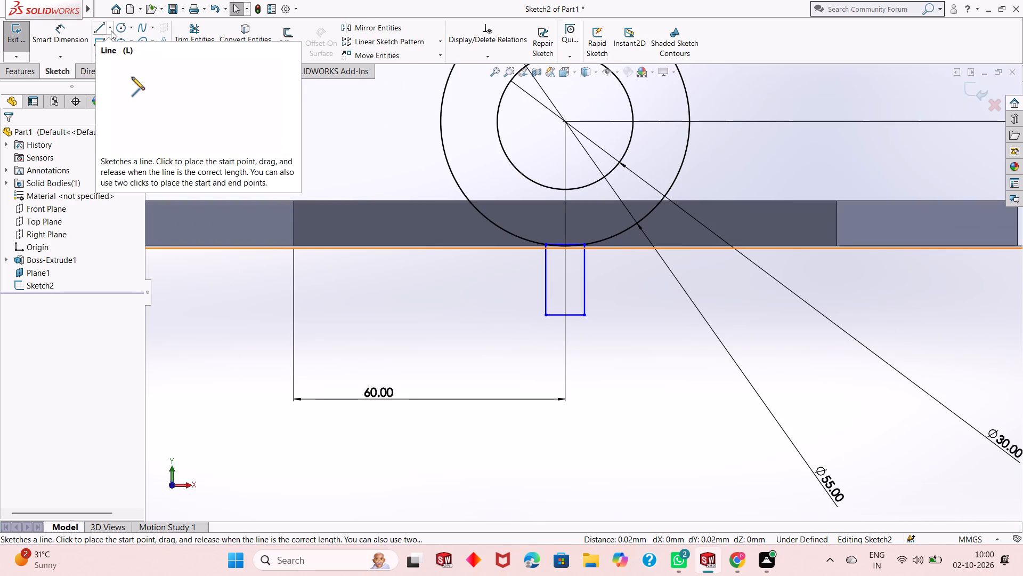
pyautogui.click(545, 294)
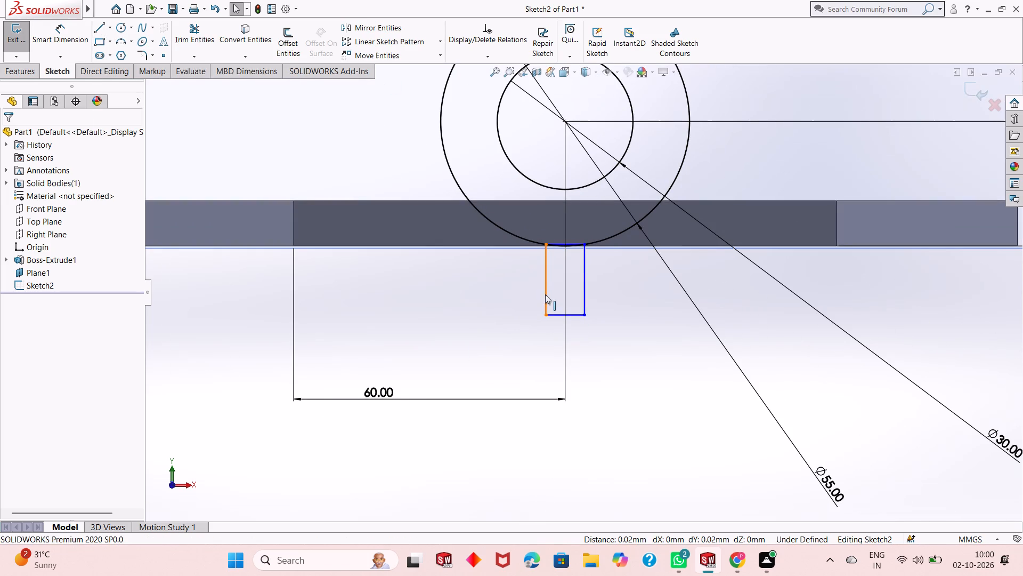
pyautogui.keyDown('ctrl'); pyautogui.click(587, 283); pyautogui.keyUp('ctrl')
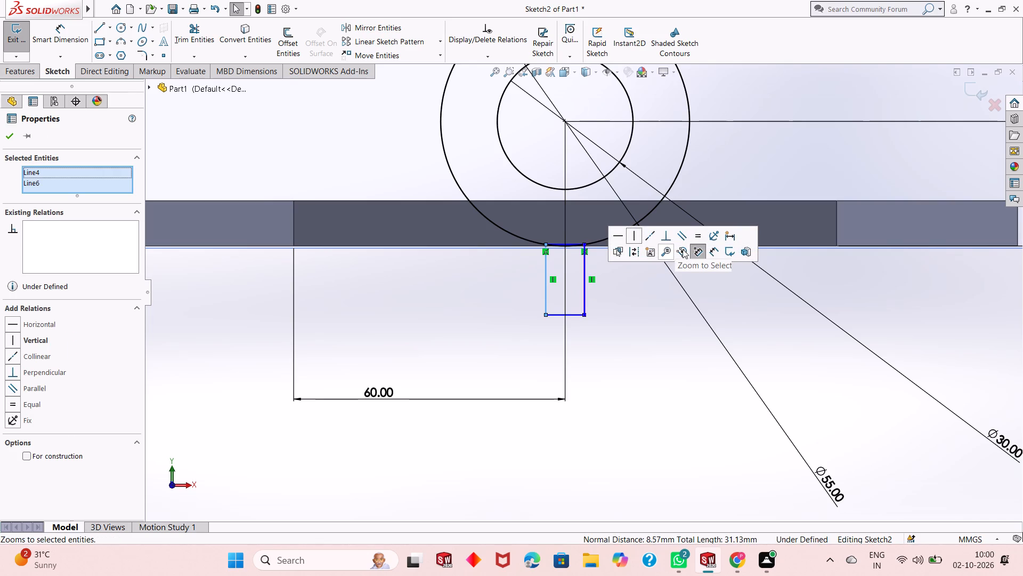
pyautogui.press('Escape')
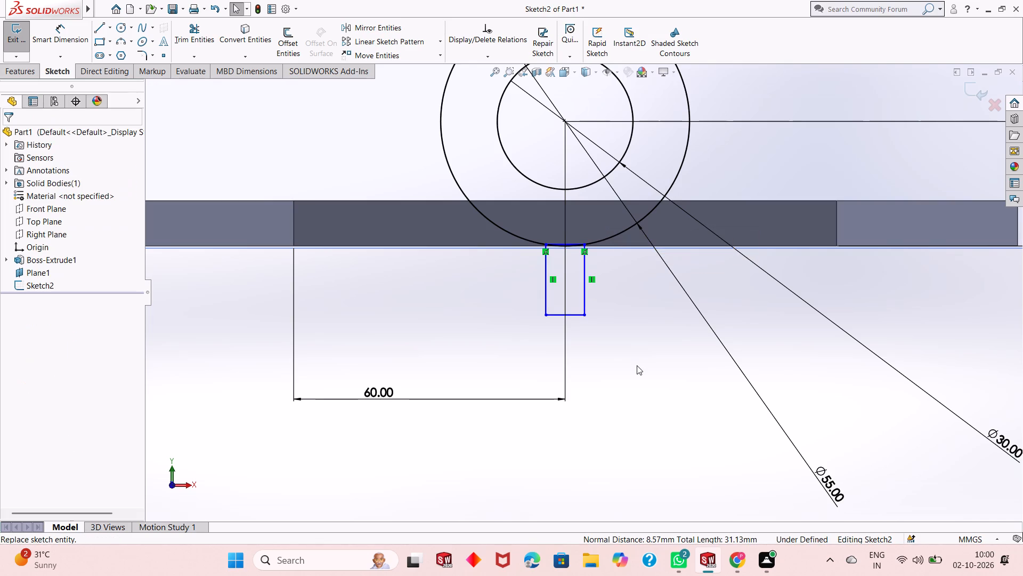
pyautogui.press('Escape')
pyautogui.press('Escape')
# Dimension the rectangle's bottom edge and set its width to 10 mm.
pyautogui.click(67, 42)
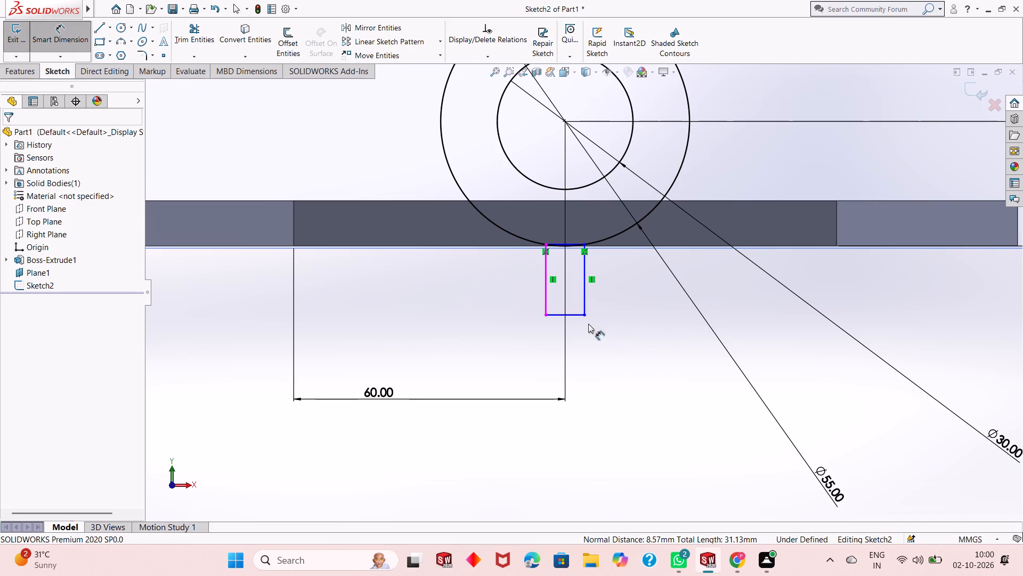
pyautogui.click(574, 317)
pyautogui.click(574, 360)
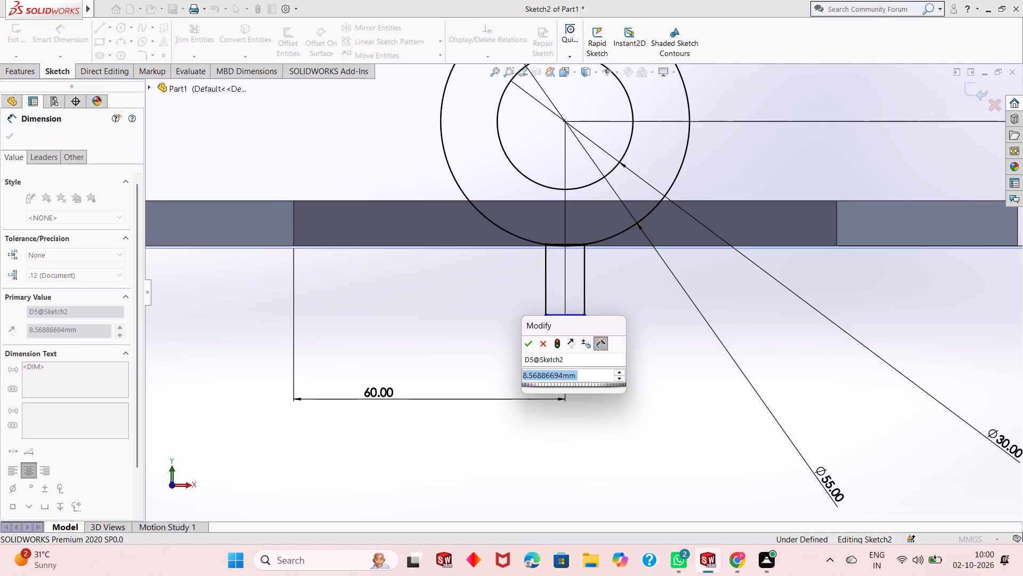
pyautogui.write('10')
pyautogui.press('Return')
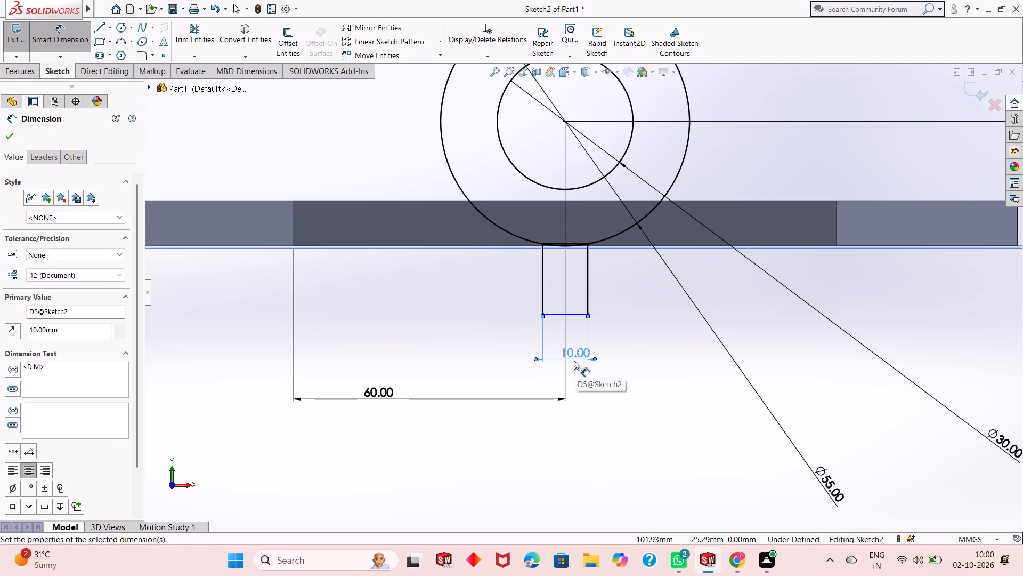
# Examine how the rectangle's top edge and corners meet the outer circle near the plate's bottom edge.
pyautogui.press('Escape')
pyautogui.scroll(-4, 573, 233)
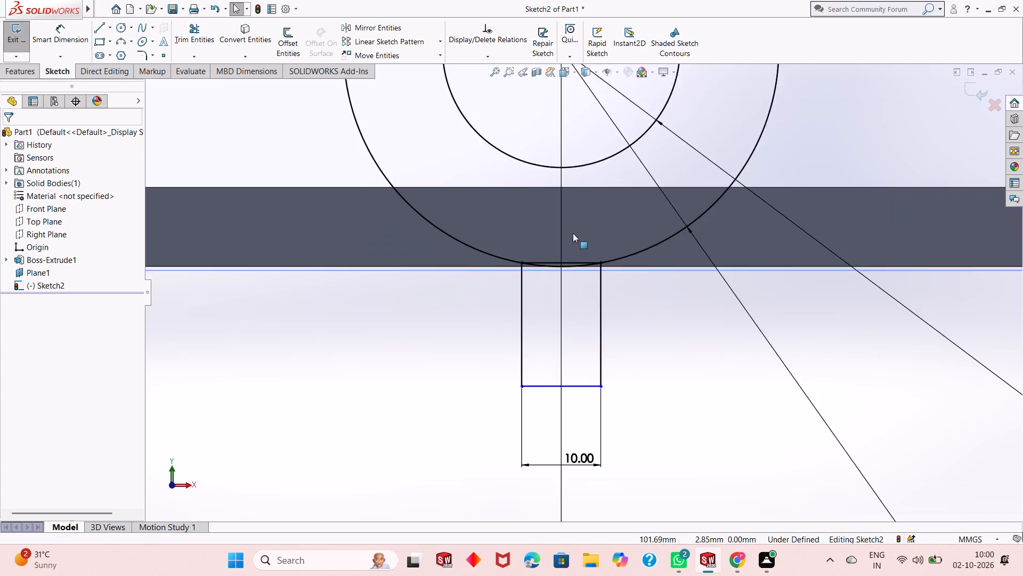
pyautogui.scroll(-4, 573, 233)
pyautogui.scroll(-3, 559, 338)
pyautogui.scroll(-4, 664, 322)
pyautogui.scroll(2, 664, 322)
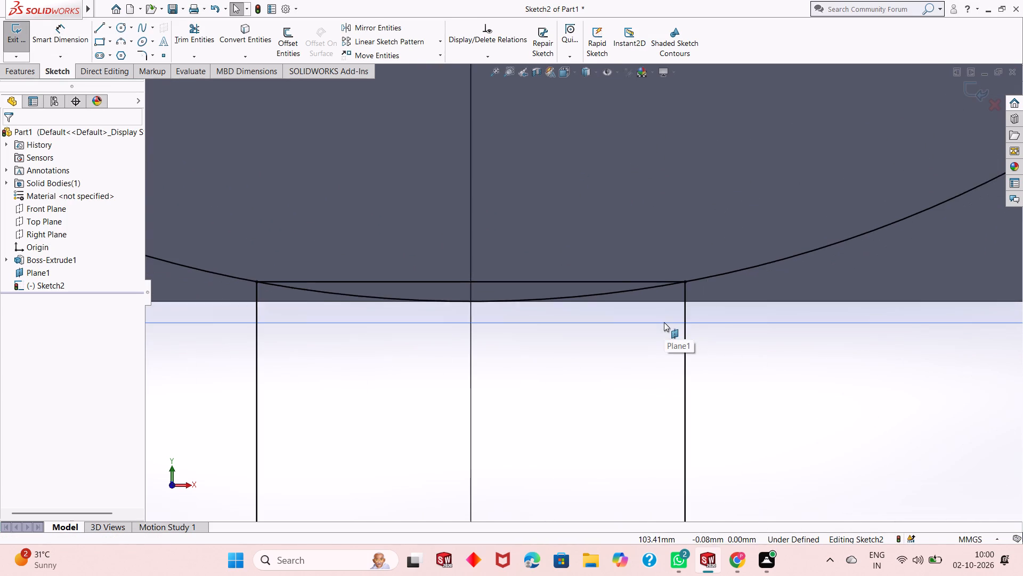
pyautogui.scroll(2, 664, 322)
pyautogui.scroll(-7, 327, 295)
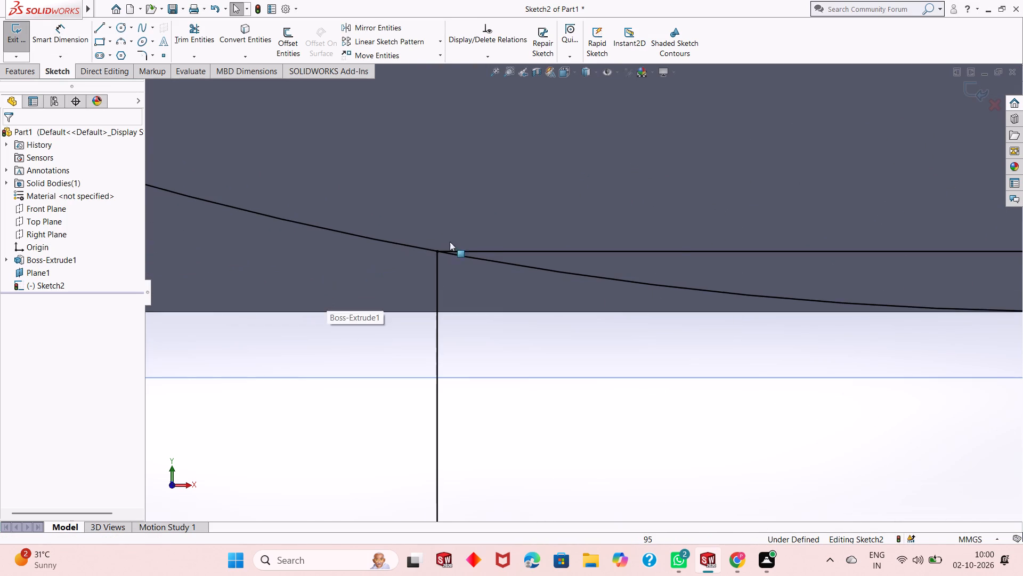
pyautogui.scroll(-7, 445, 252)
pyautogui.scroll(12, 432, 323)
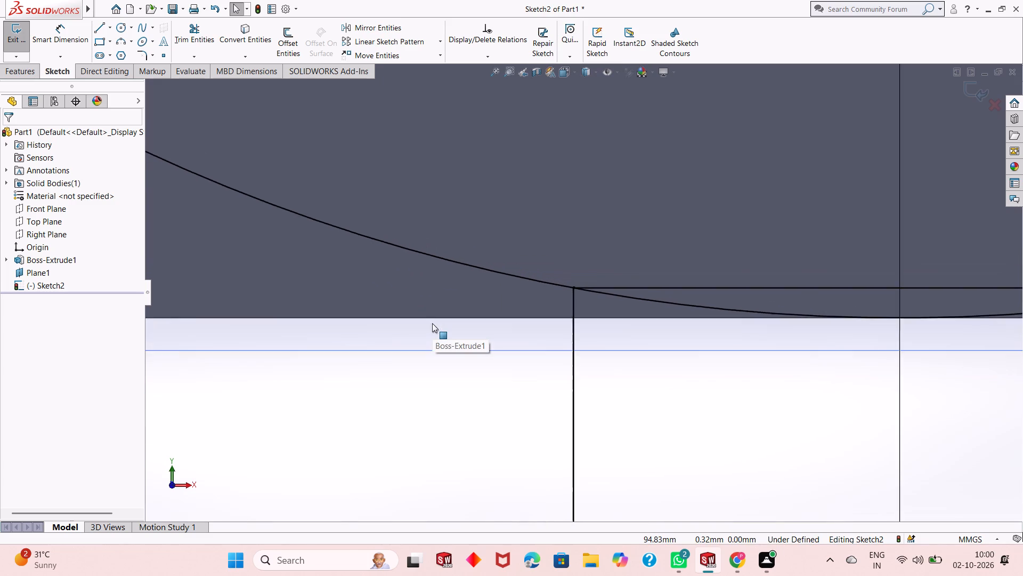
pyautogui.scroll(14, 432, 323)
pyautogui.scroll(-2, 629, 366)
pyautogui.scroll(2, 604, 365)
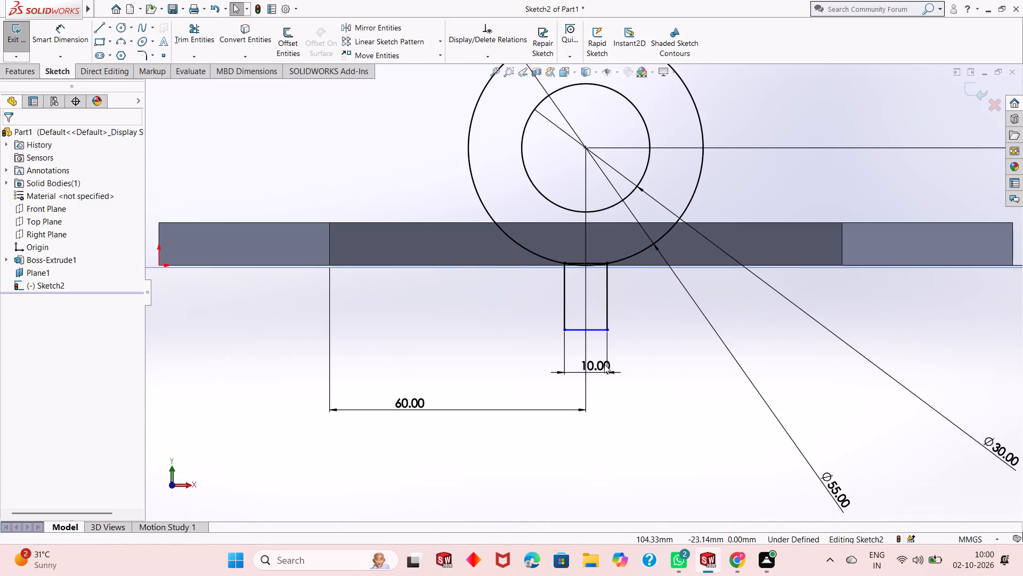
pyautogui.scroll(2, 597, 362)
pyautogui.scroll(-2, 664, 316)
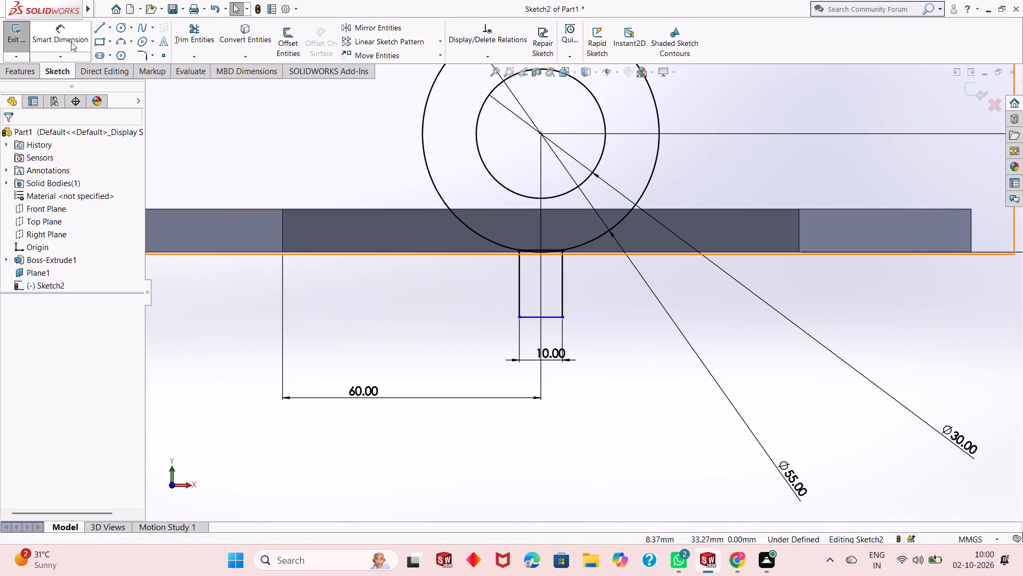
# Dimension the rectangle's vertical side away from the origin and set its height to 5 mm.
pyautogui.click(71, 42)
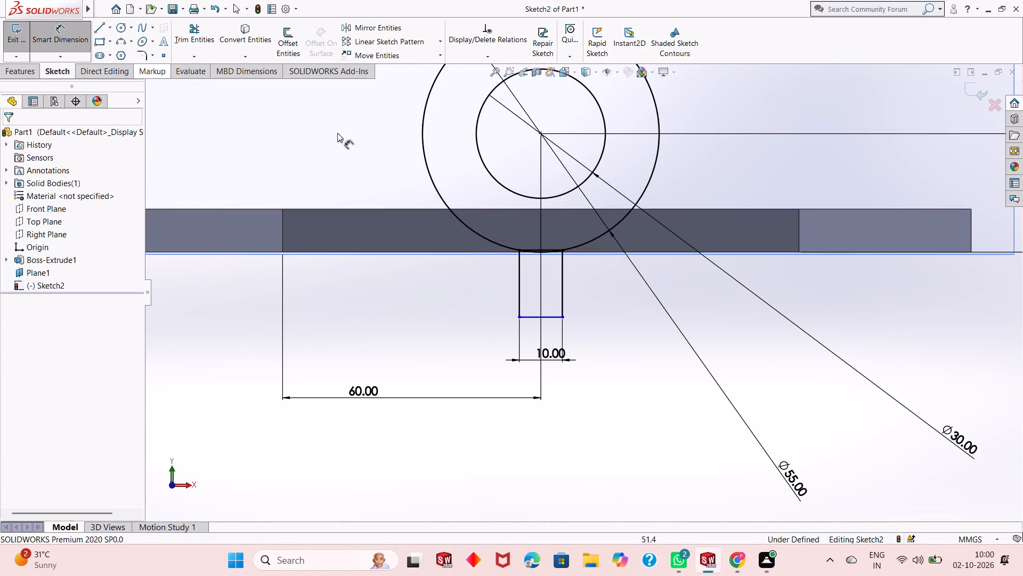
pyautogui.click(563, 268)
pyautogui.click(622, 300)
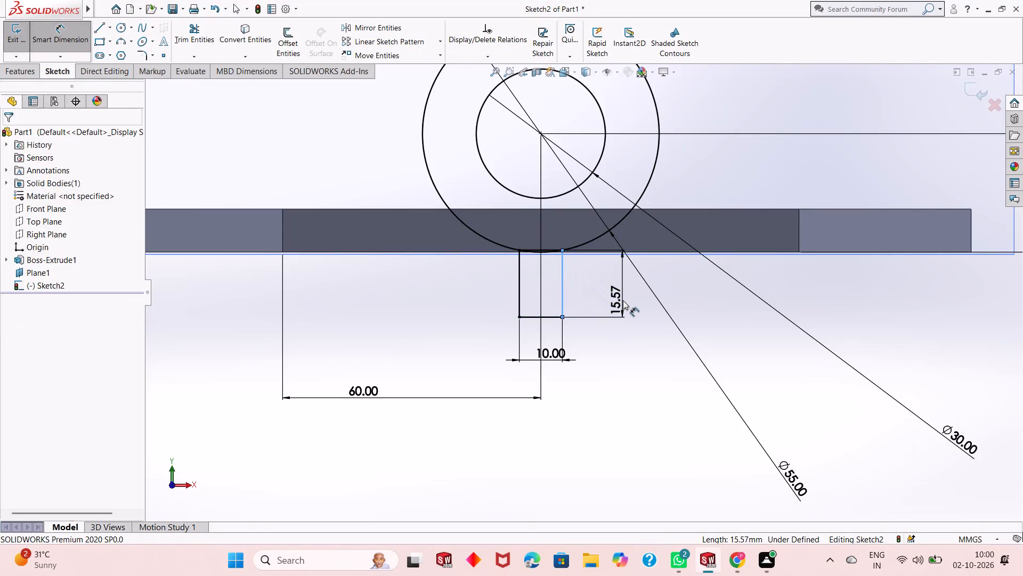
pyautogui.press('5')
pyautogui.press('Return')
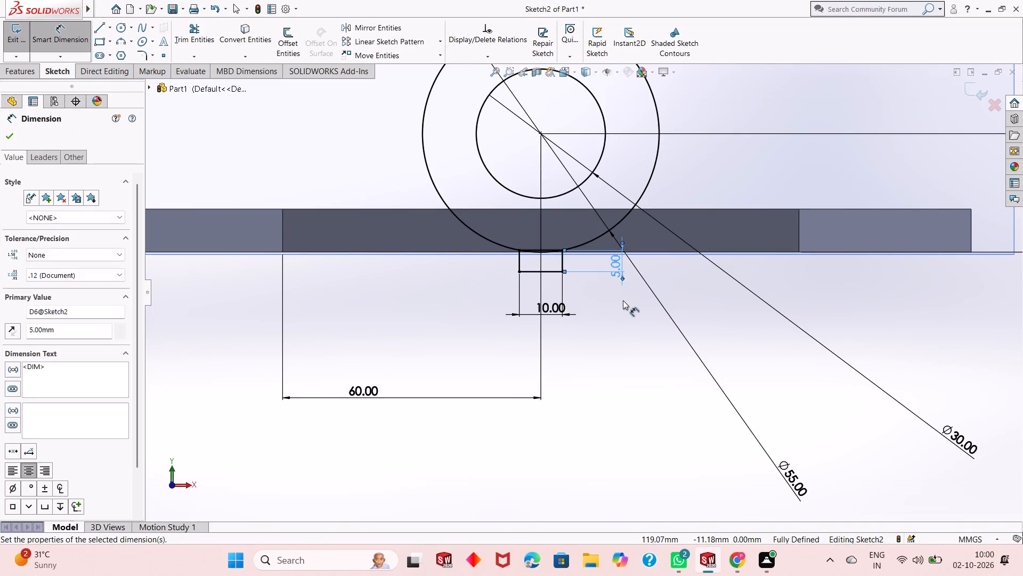
pyautogui.press('Escape')
pyautogui.press('Escape')
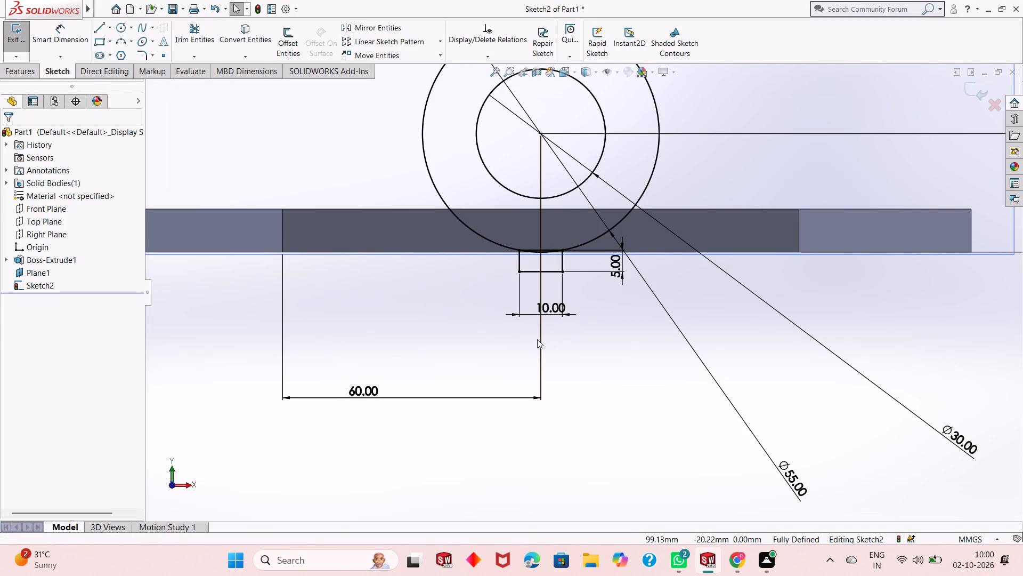
# Trim away the rectangle's top edge and the outer circle's short arc between its two top corners.
pyautogui.scroll(3, 531, 250)
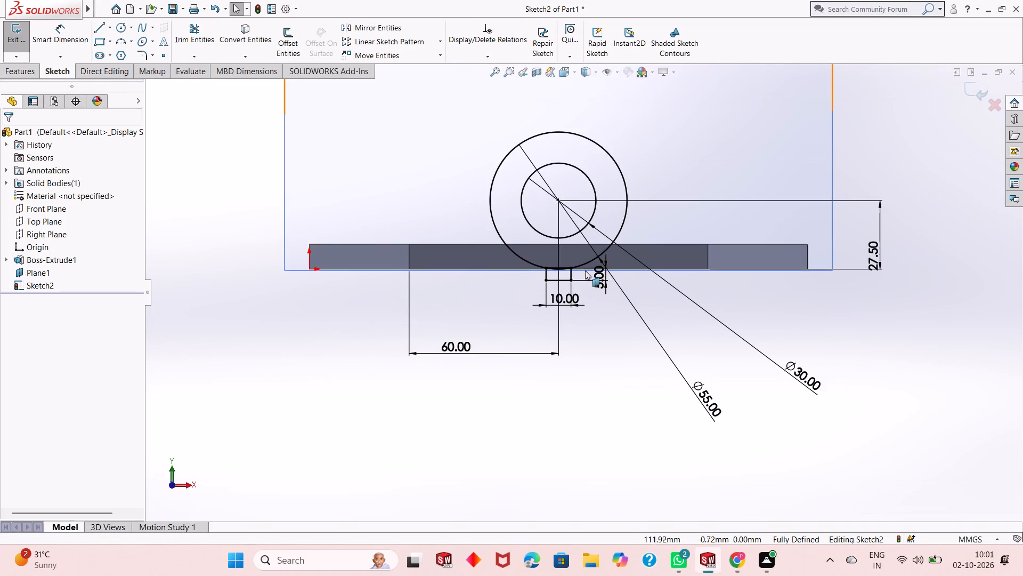
pyautogui.scroll(-7, 566, 263)
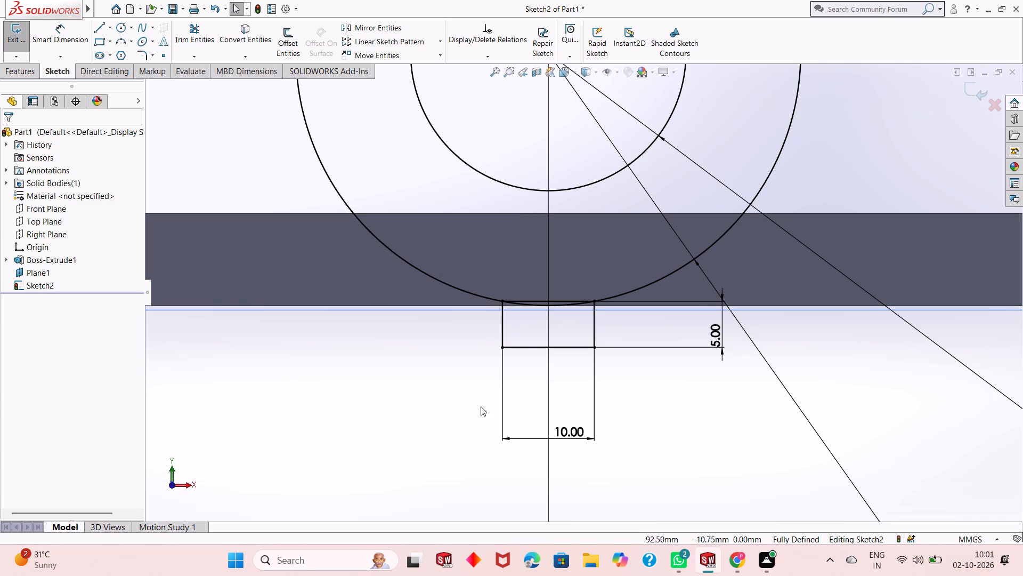
pyautogui.click(199, 35)
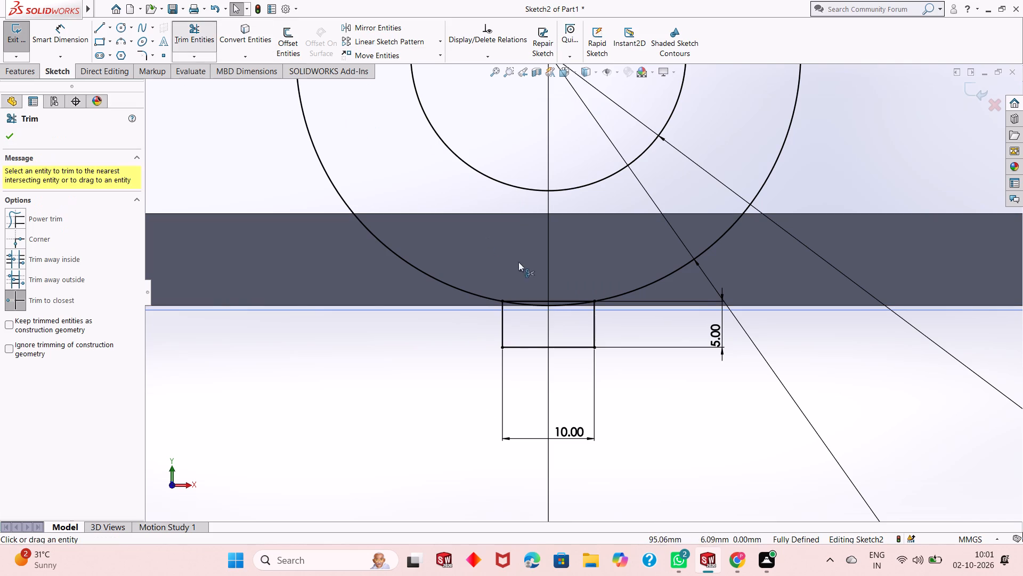
pyautogui.scroll(2, 564, 301)
pyautogui.scroll(-9, 563, 301)
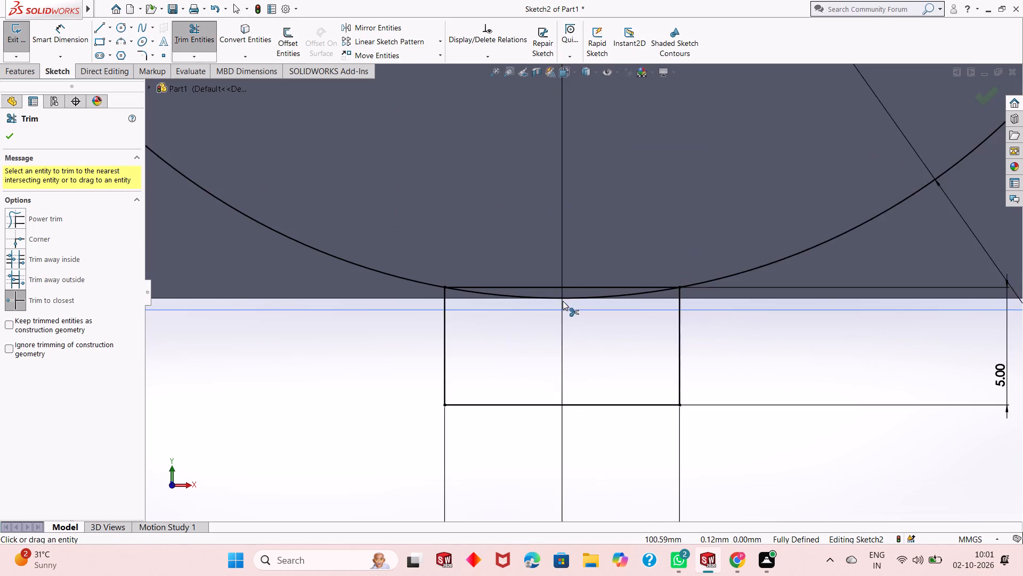
pyautogui.click(592, 284)
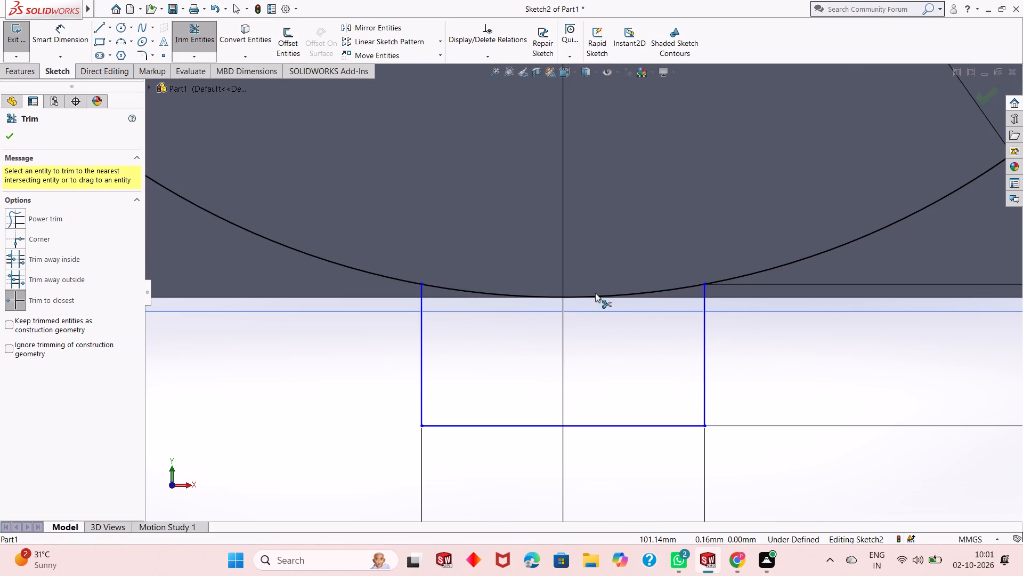
pyautogui.click(596, 294)
pyautogui.scroll(-3, 531, 313)
pyautogui.scroll(3, 532, 312)
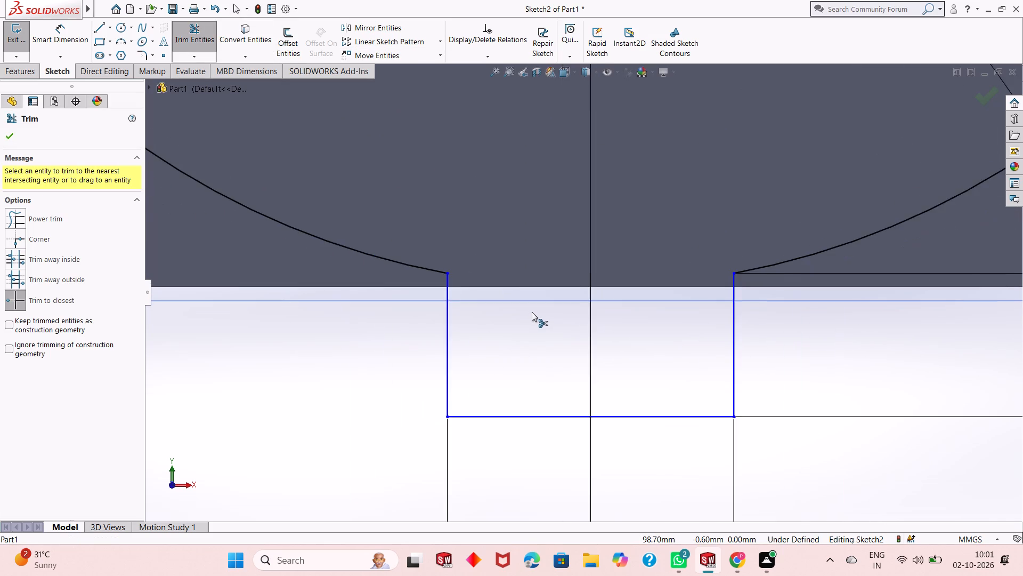
pyautogui.scroll(6, 532, 312)
pyautogui.press('Escape')
pyautogui.press('Escape')
pyautogui.press('Escape')
pyautogui.press('Escape')
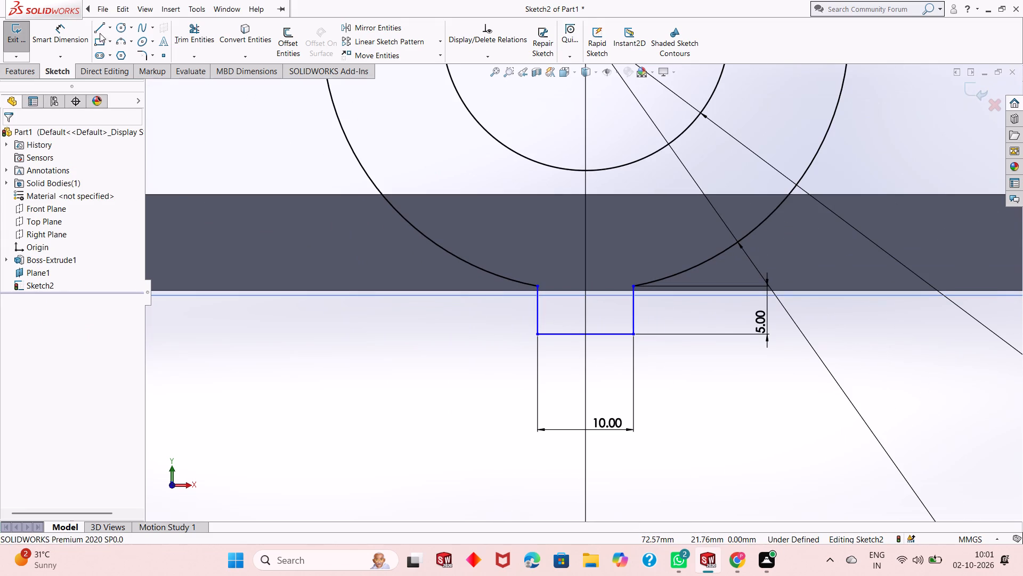
# Dimension the key profile's remaining vertical side, on the origin side, at 5 mm.
pyautogui.click(71, 36)
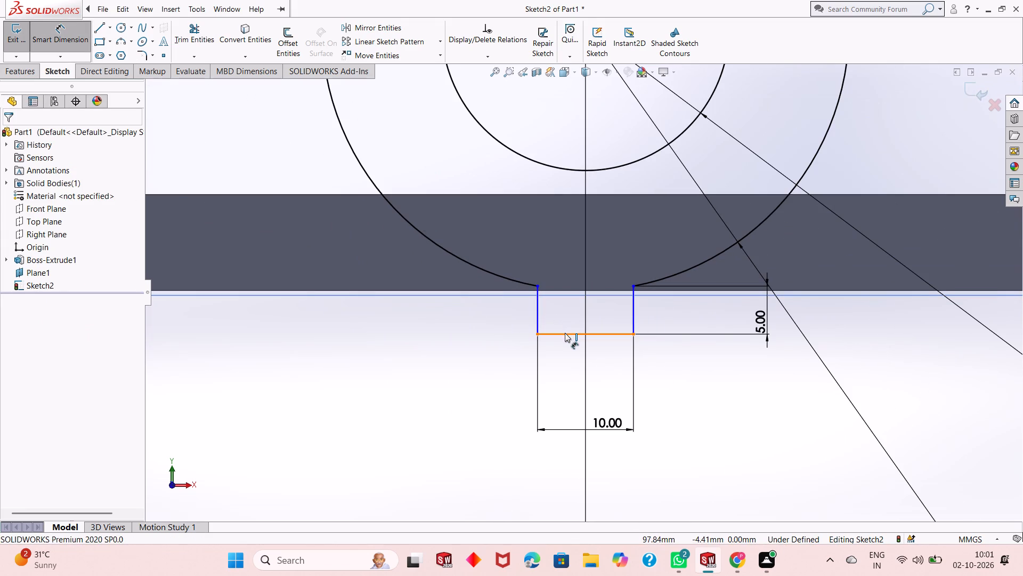
pyautogui.click(540, 309)
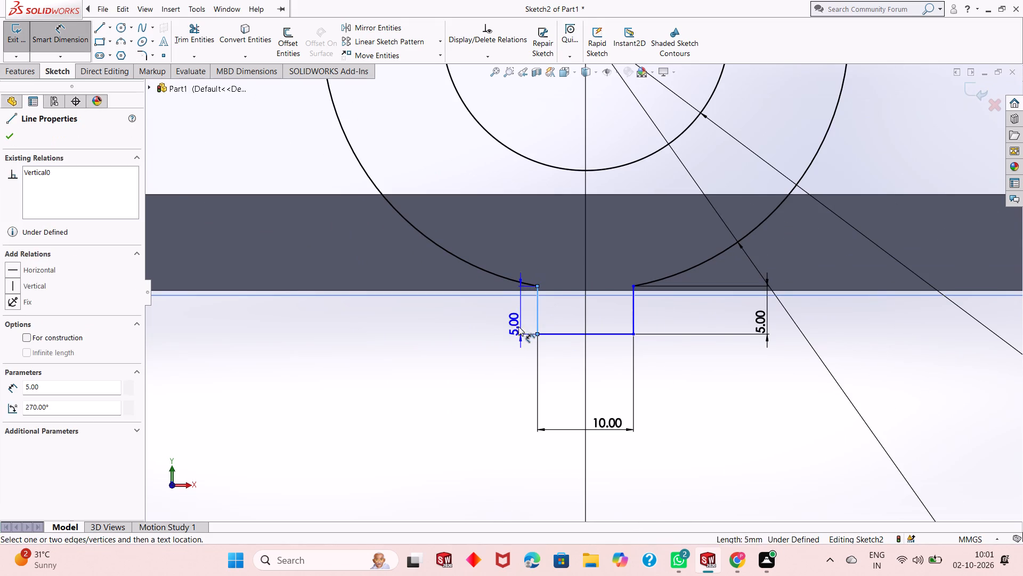
pyautogui.click(511, 335)
pyautogui.click(464, 320)
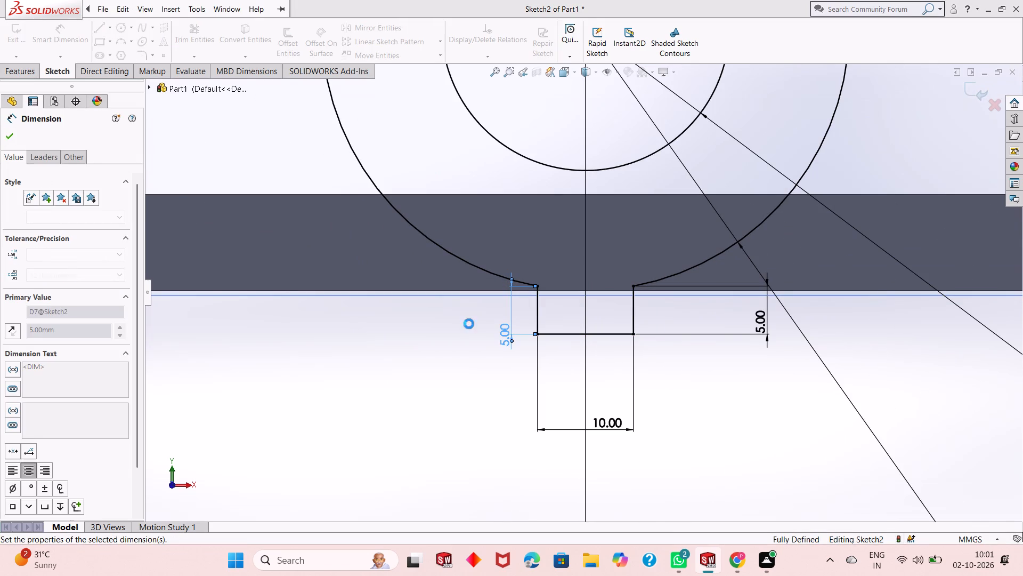
pyautogui.rightClick(420, 355)
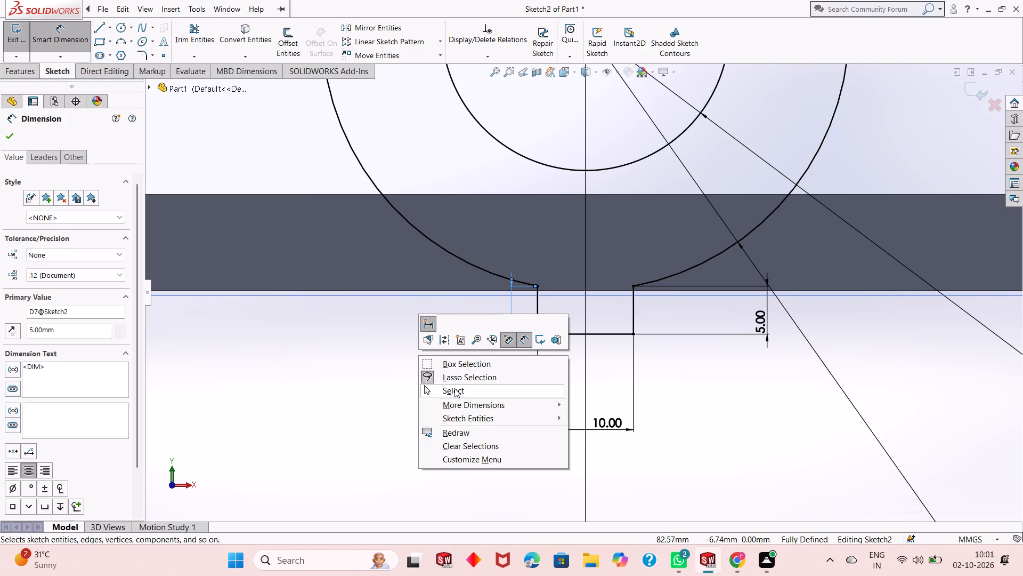
pyautogui.click(454, 388)
# Extrude the ring-and-key sketch as a blind 130 mm boss in the reversed direction across the plate, with the result merged.
pyautogui.scroll(6, 539, 351)
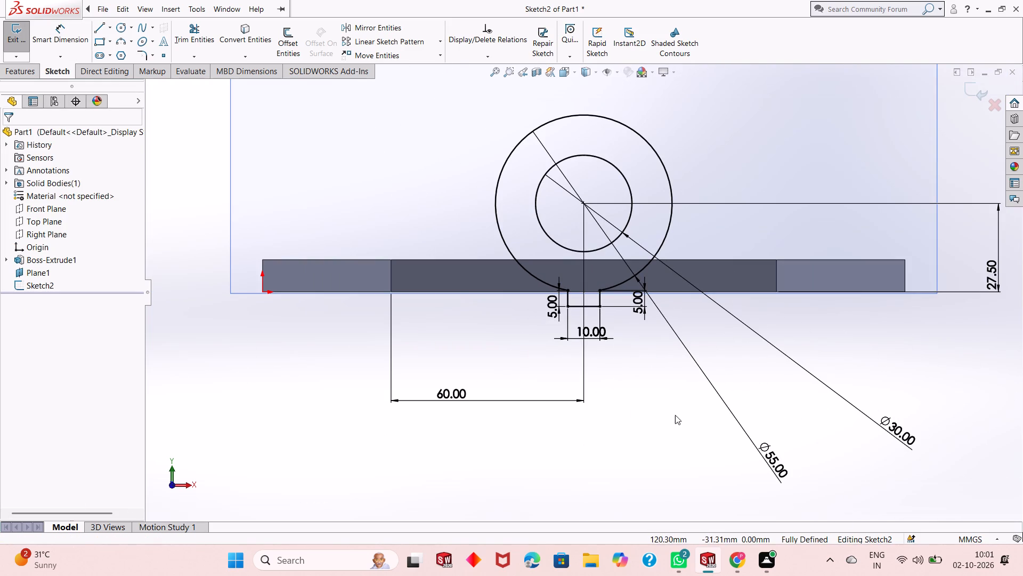
pyautogui.moveTo(659, 377); pyautogui.dragTo(626, 386, button='middle')
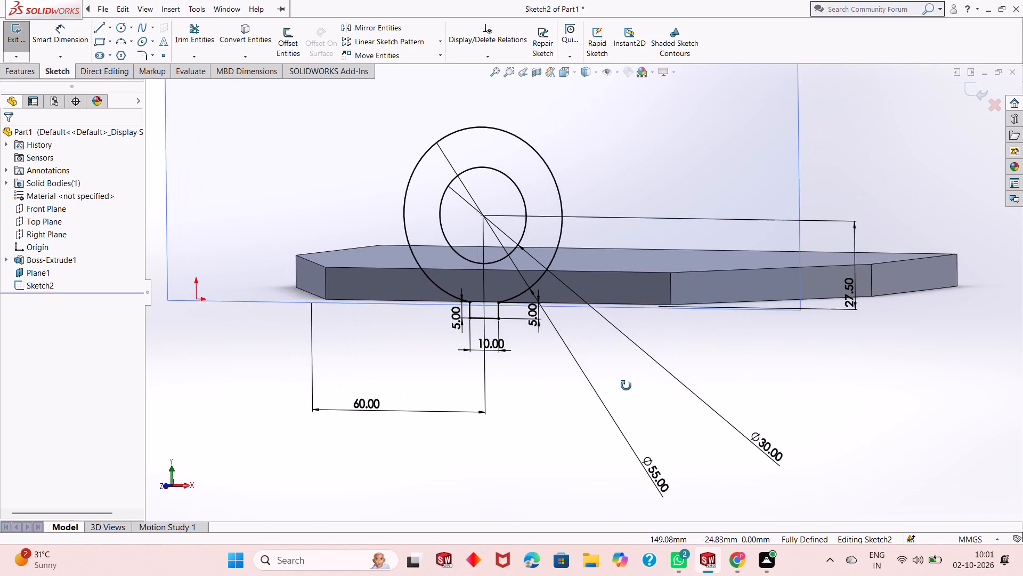
pyautogui.moveTo(626, 386); pyautogui.dragTo(596, 398, button='middle')
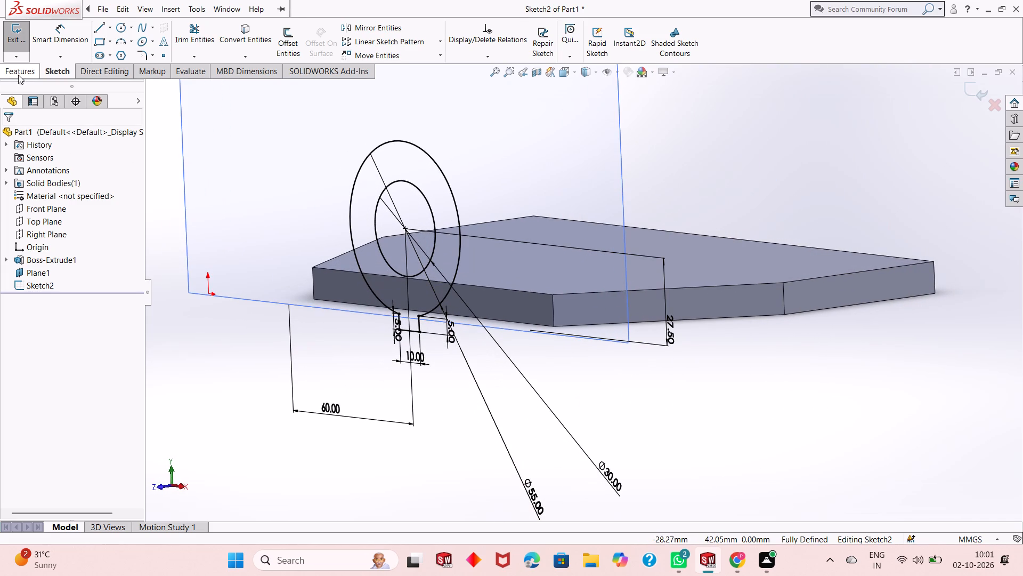
pyautogui.click(26, 71)
pyautogui.click(28, 44)
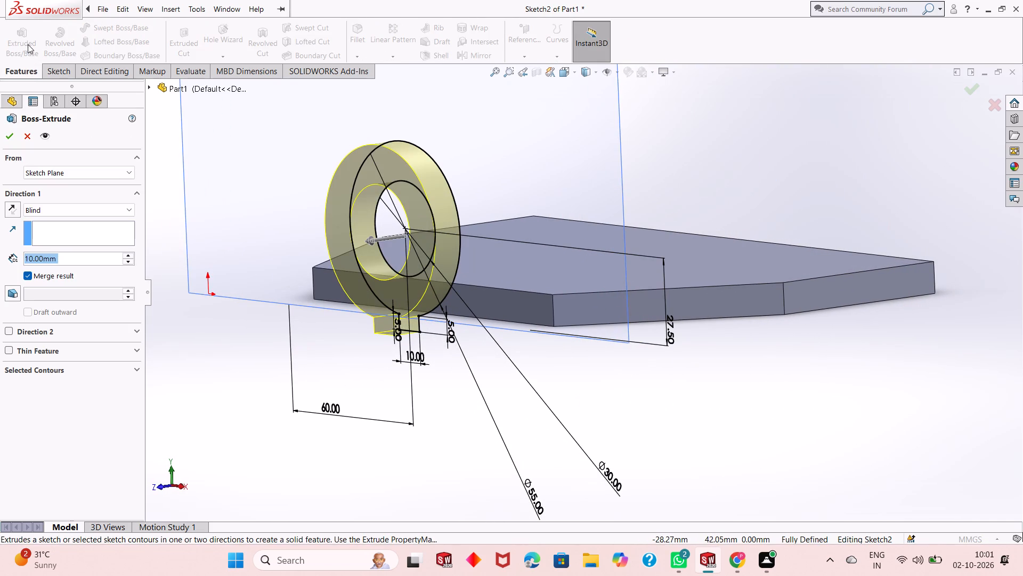
pyautogui.click(8, 209)
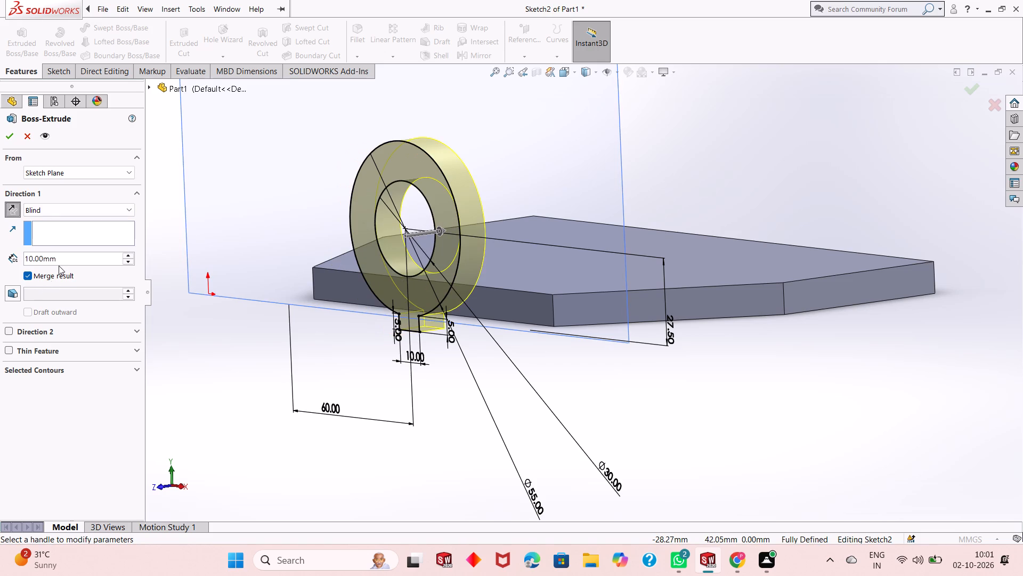
pyautogui.doubleClick(62, 262)
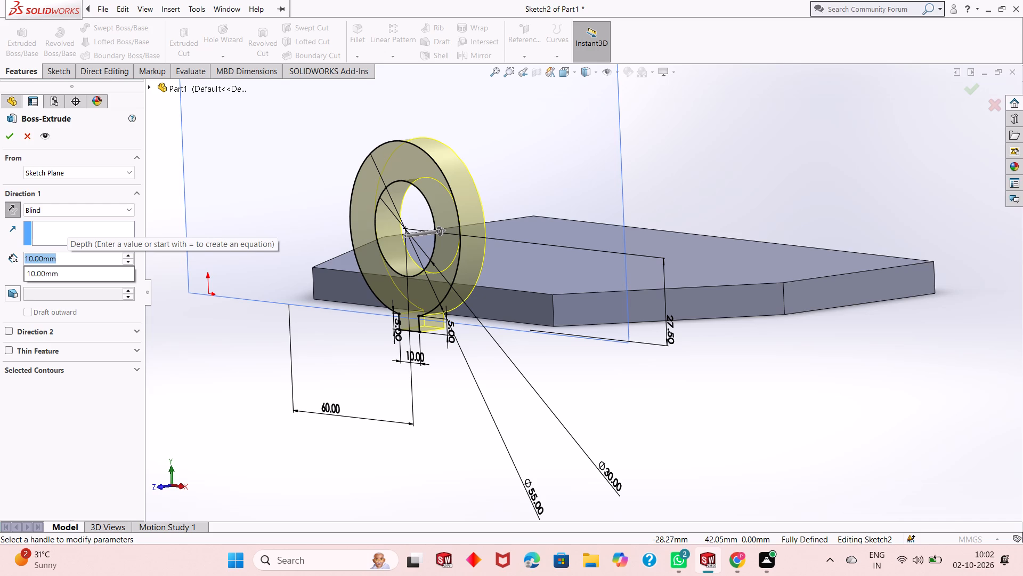
pyautogui.write('130')
pyautogui.press('Return')
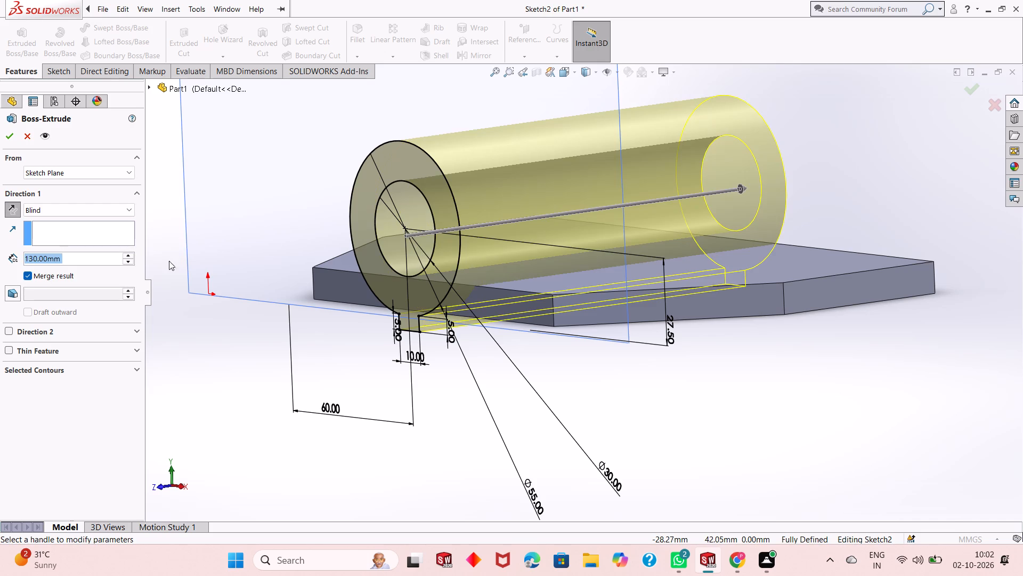
pyautogui.scroll(2, 469, 281)
pyautogui.moveTo(729, 339); pyautogui.dragTo(685, 381, button='middle')
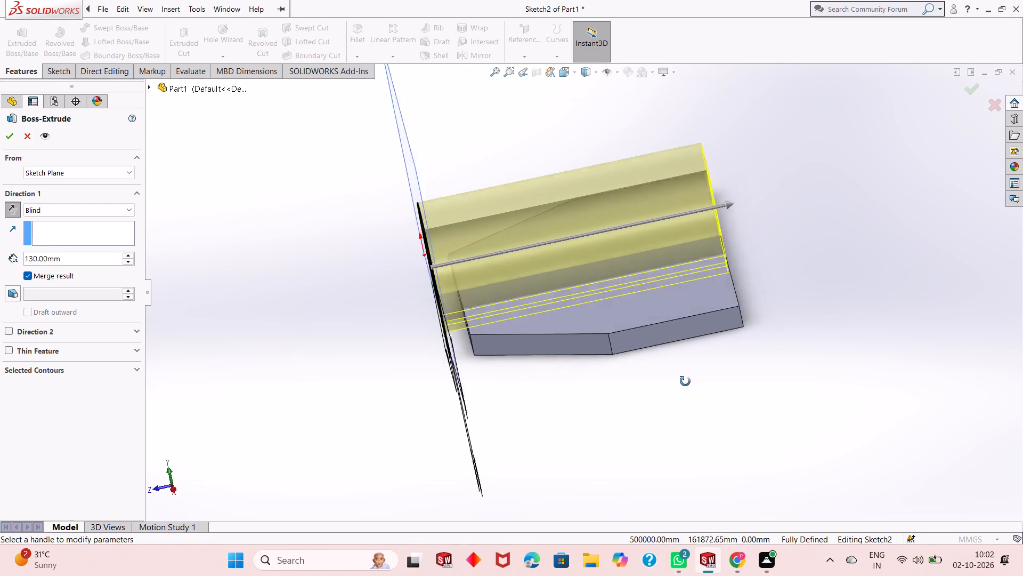
pyautogui.moveTo(685, 381); pyautogui.dragTo(884, 318, button='middle')
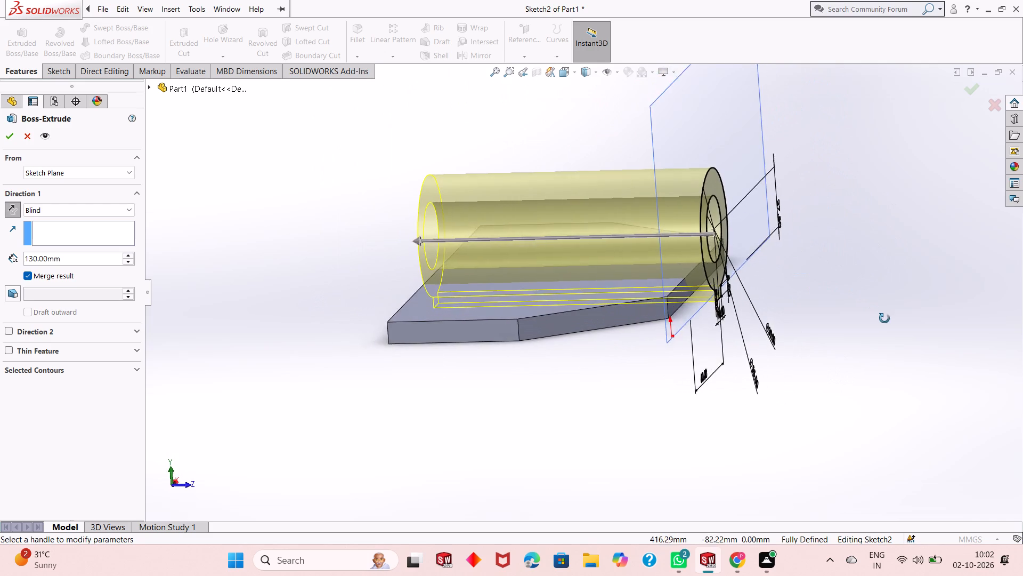
pyautogui.moveTo(884, 318); pyautogui.dragTo(893, 327, button='middle')
pyautogui.click(10, 139)
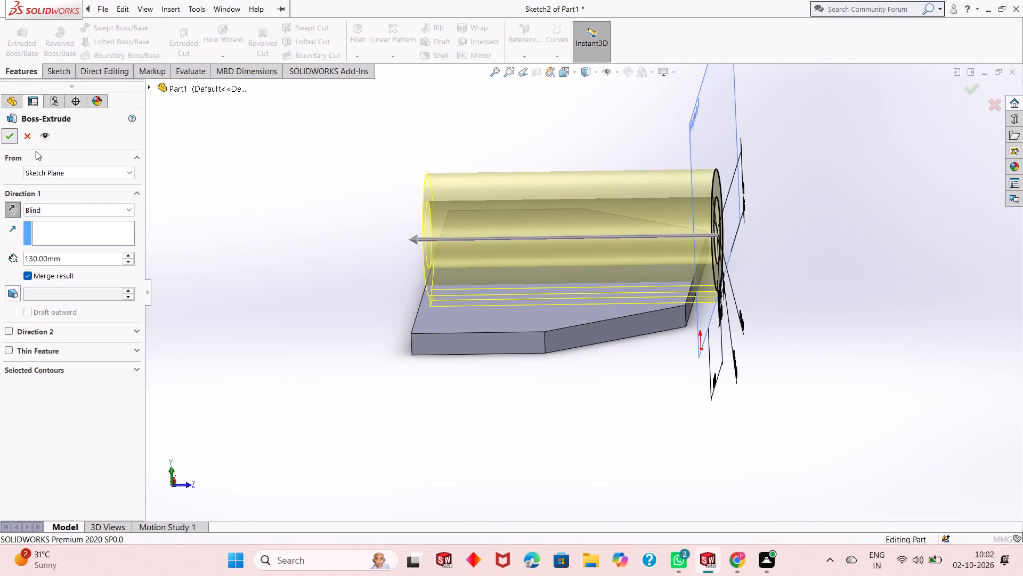
pyautogui.press('Escape')
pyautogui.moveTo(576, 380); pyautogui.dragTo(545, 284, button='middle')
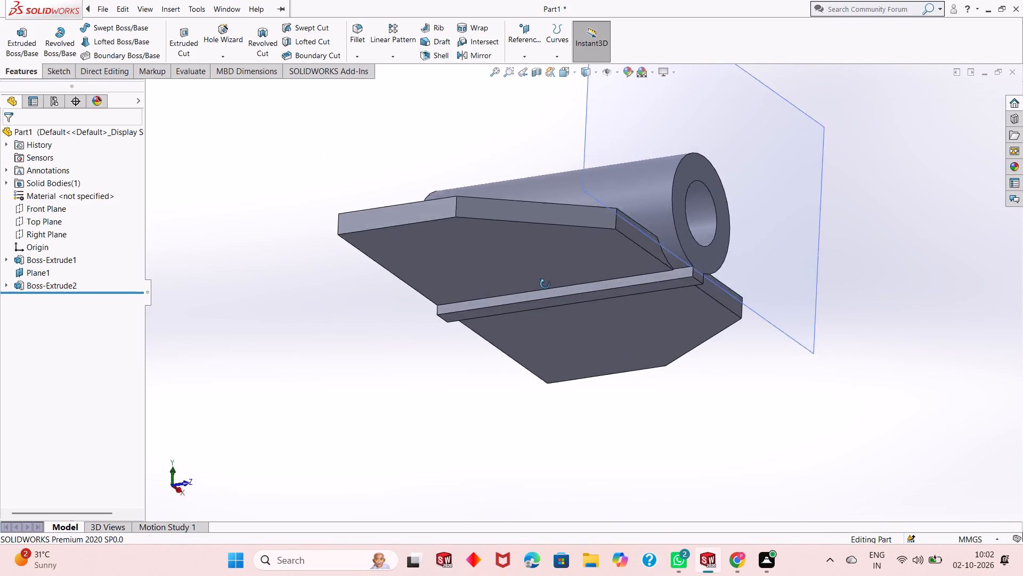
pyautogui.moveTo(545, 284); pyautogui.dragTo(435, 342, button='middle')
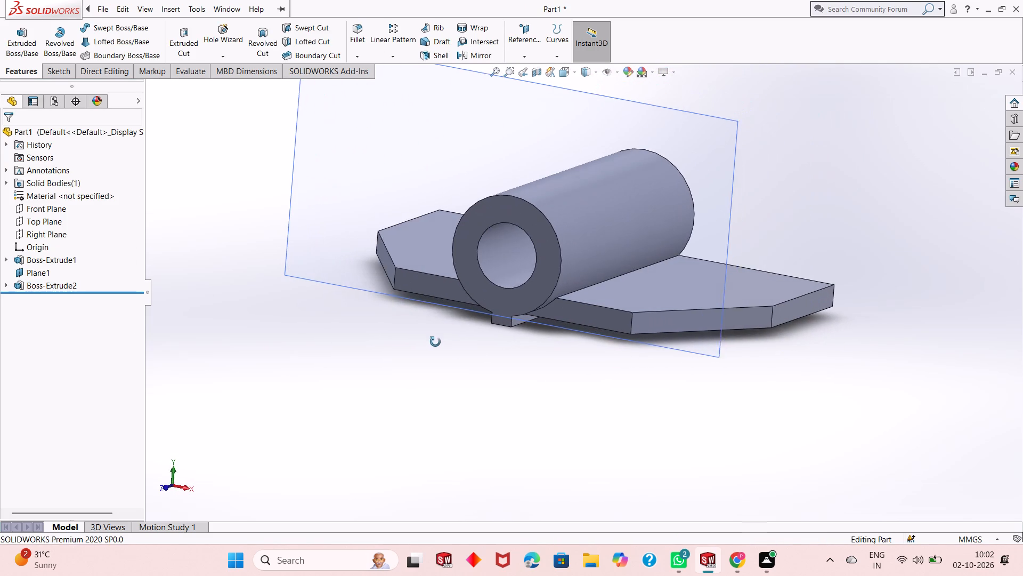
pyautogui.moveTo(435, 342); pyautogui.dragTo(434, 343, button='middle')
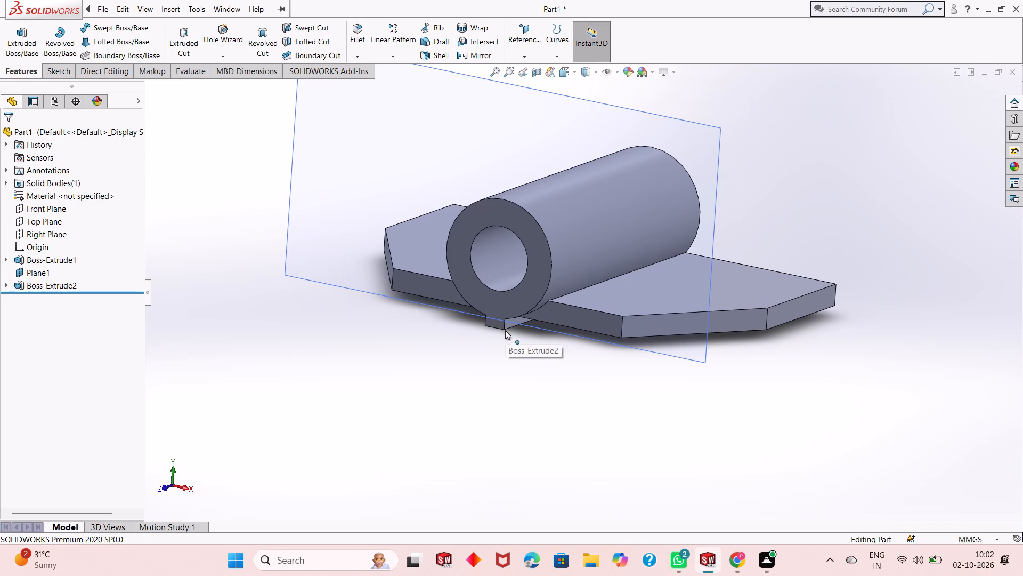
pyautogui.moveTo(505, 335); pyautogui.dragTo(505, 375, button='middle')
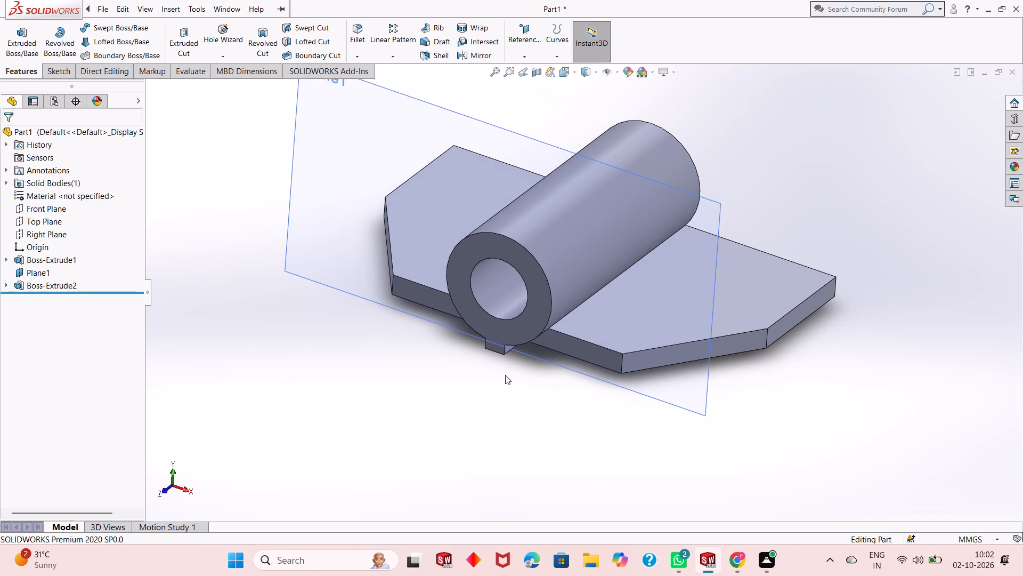
# Hide the reference plane Plane1.
pyautogui.scroll(1, 508, 383)
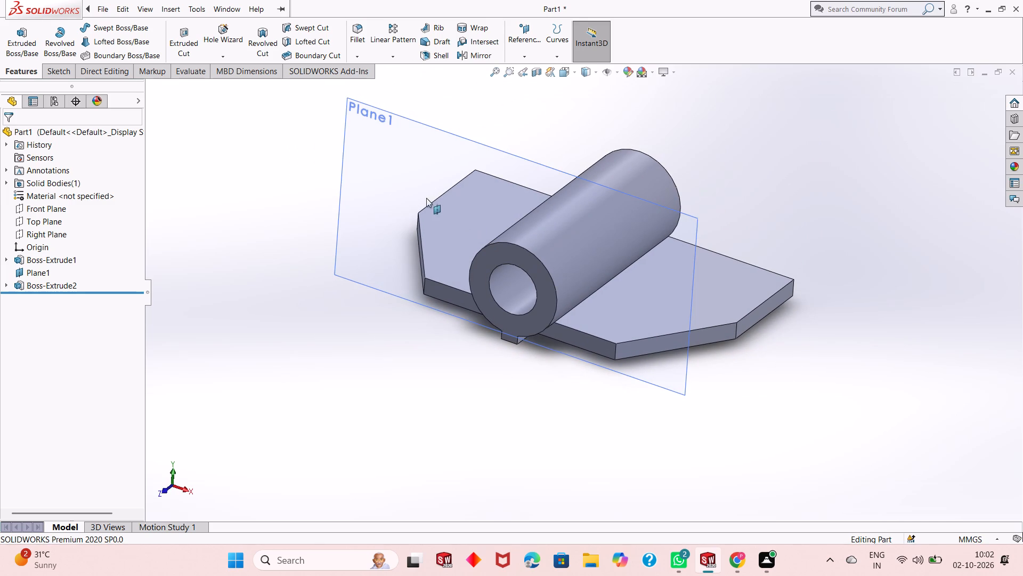
pyautogui.rightClick(363, 160)
pyautogui.click(403, 147)
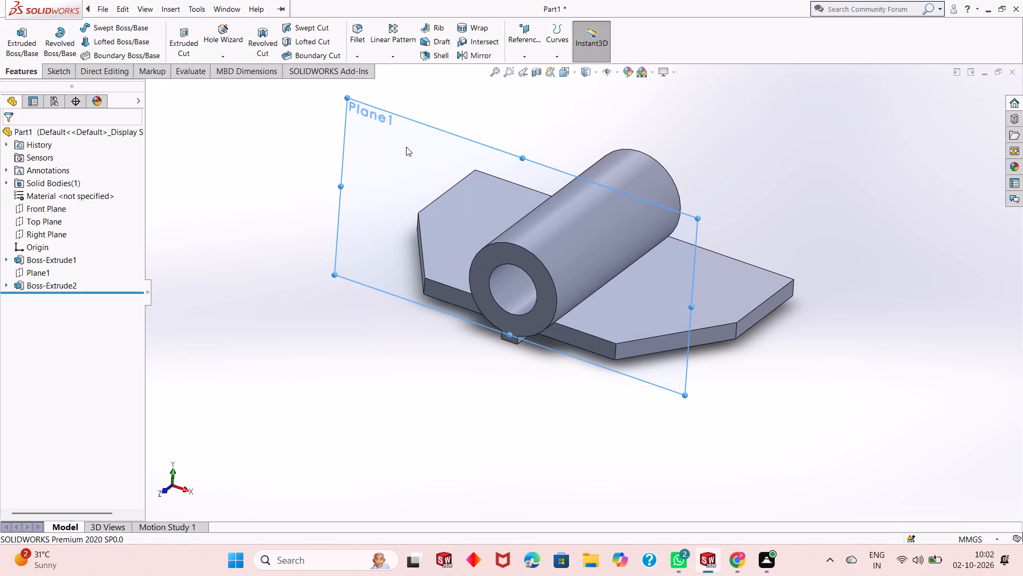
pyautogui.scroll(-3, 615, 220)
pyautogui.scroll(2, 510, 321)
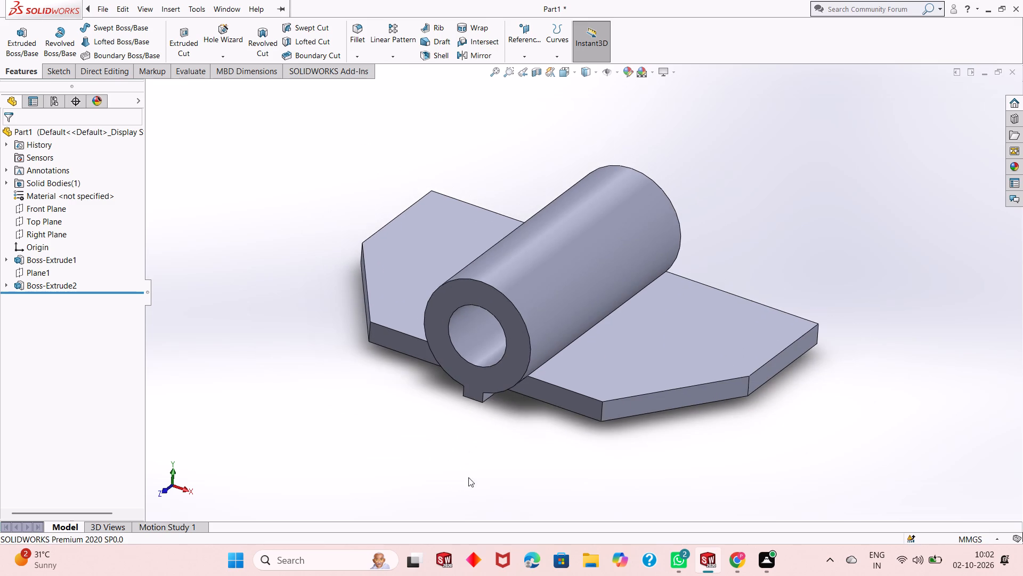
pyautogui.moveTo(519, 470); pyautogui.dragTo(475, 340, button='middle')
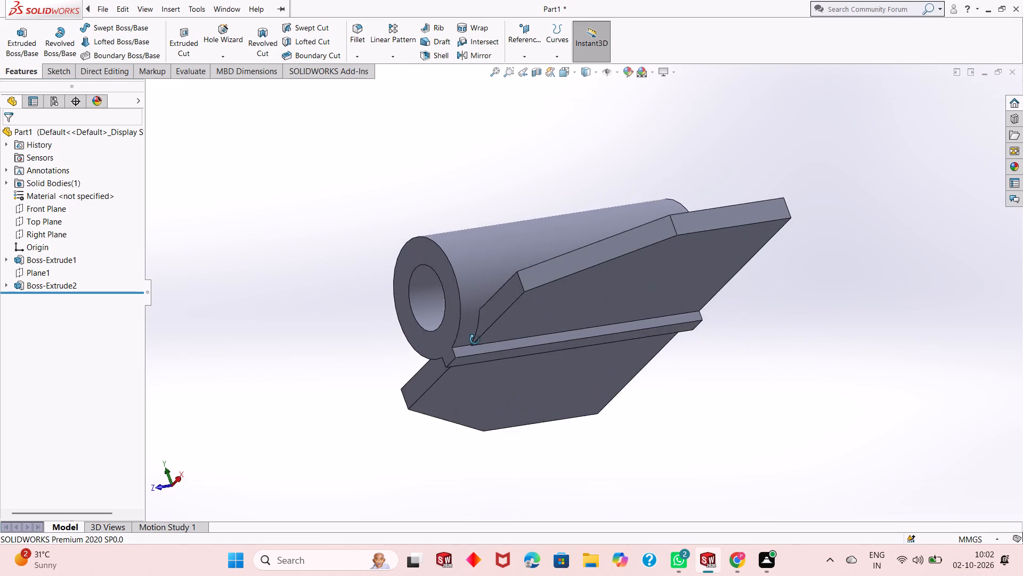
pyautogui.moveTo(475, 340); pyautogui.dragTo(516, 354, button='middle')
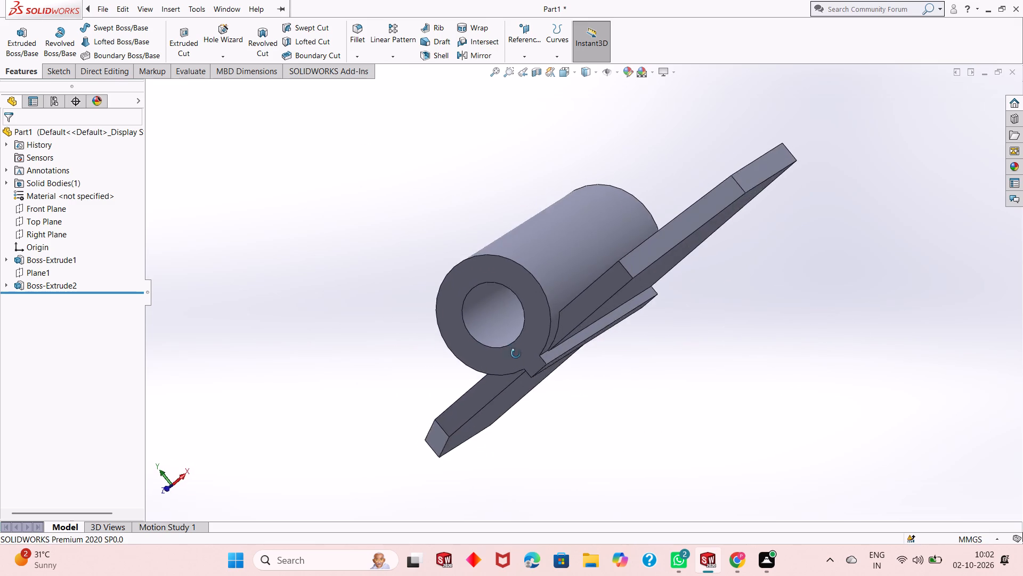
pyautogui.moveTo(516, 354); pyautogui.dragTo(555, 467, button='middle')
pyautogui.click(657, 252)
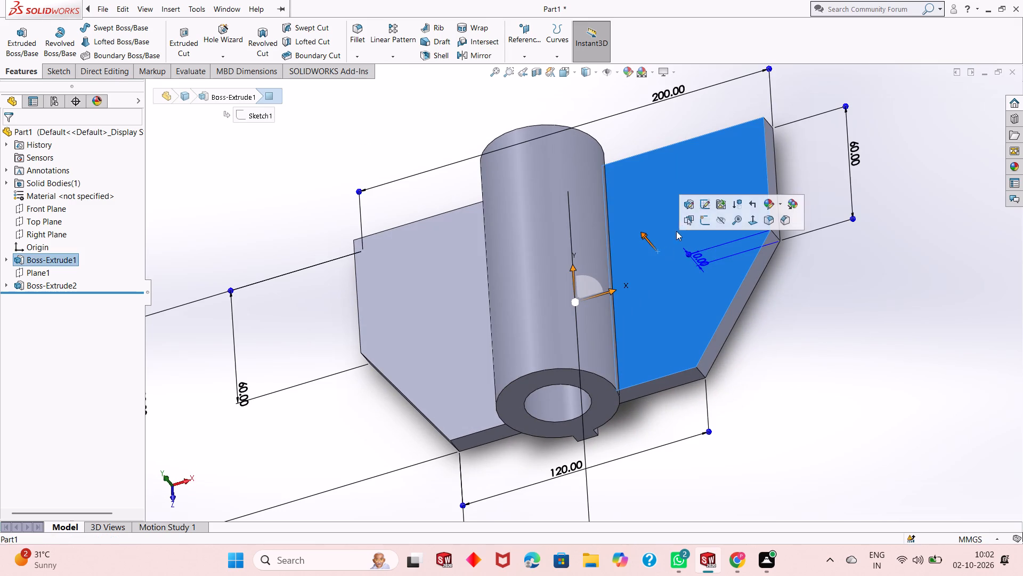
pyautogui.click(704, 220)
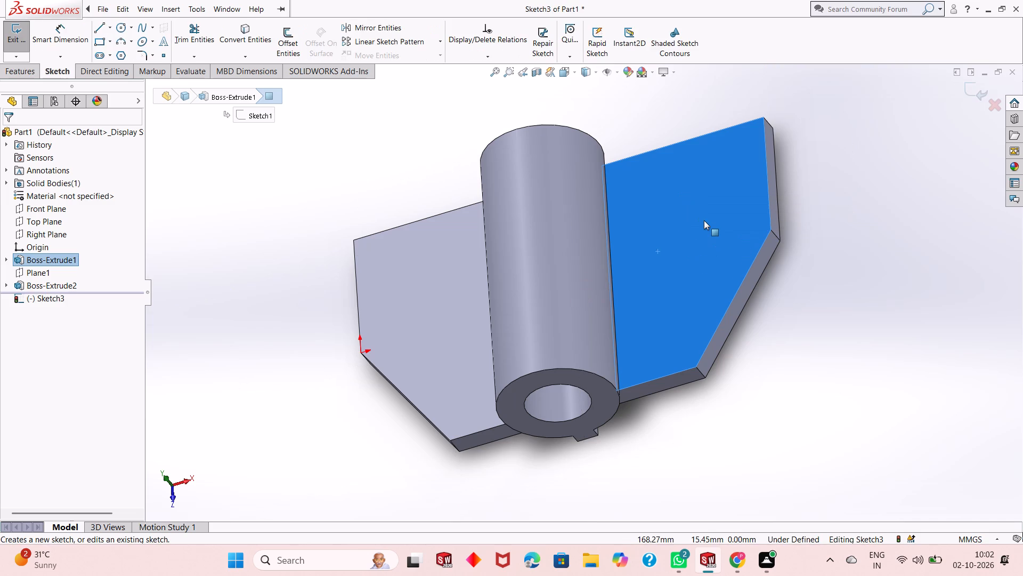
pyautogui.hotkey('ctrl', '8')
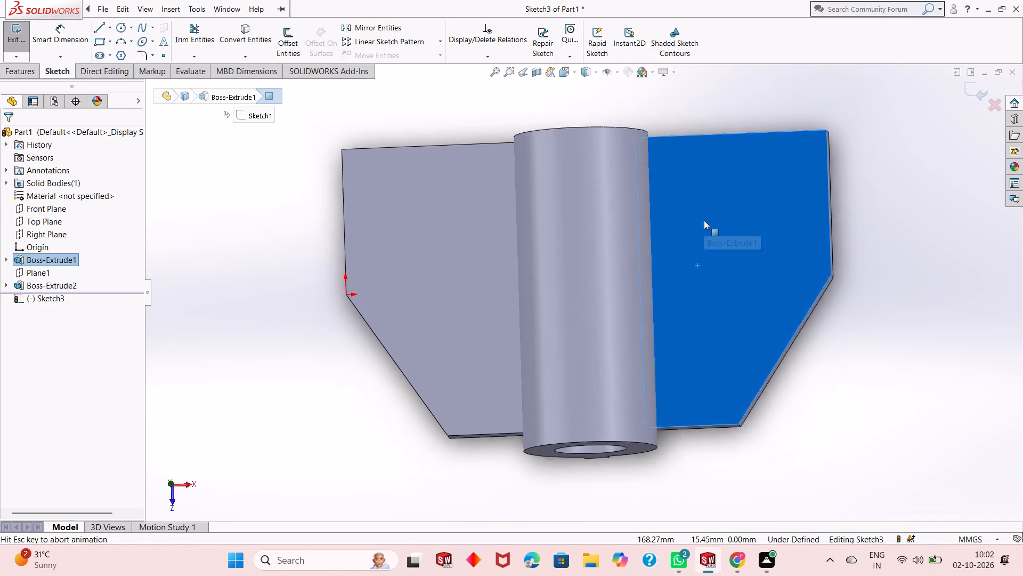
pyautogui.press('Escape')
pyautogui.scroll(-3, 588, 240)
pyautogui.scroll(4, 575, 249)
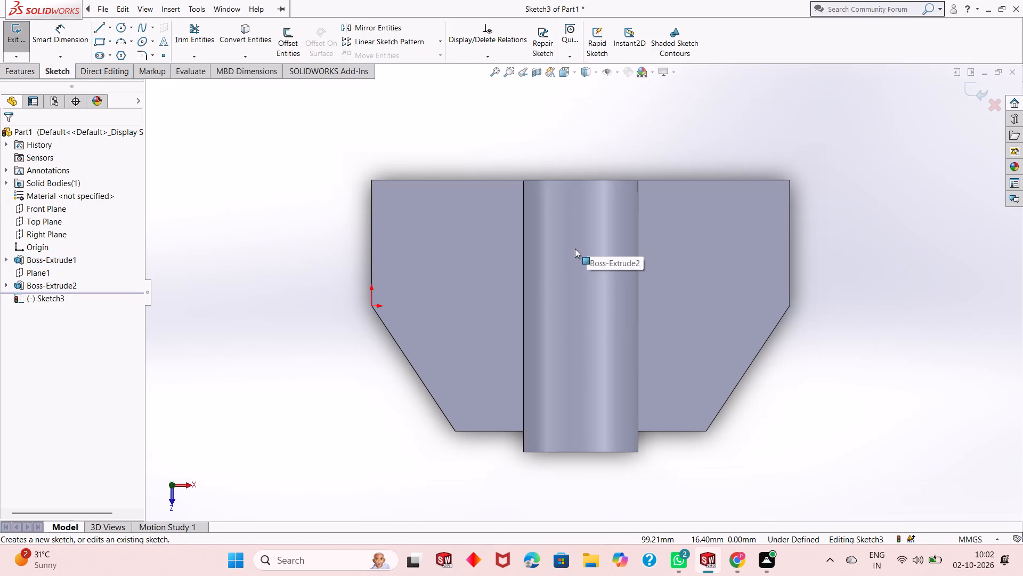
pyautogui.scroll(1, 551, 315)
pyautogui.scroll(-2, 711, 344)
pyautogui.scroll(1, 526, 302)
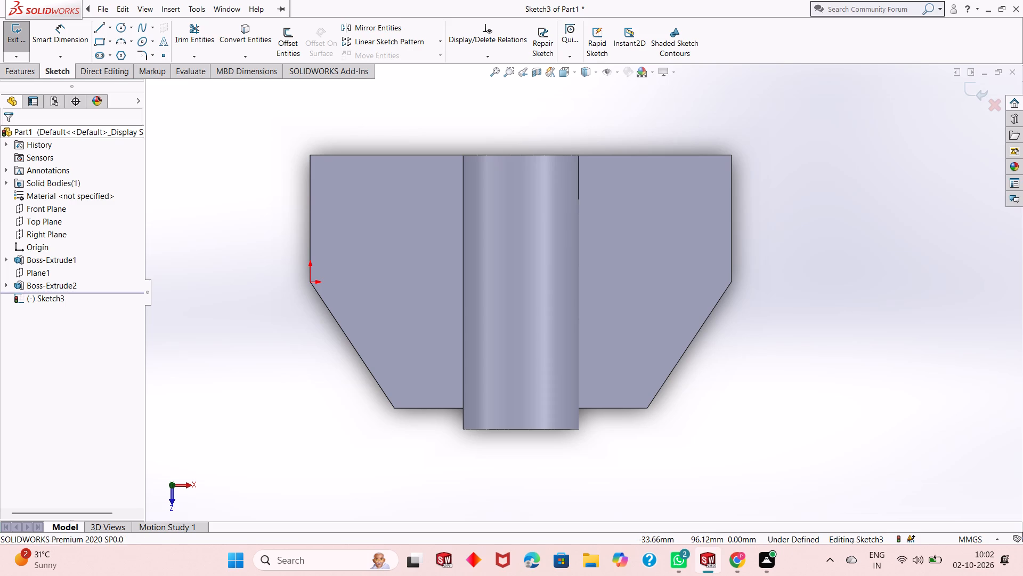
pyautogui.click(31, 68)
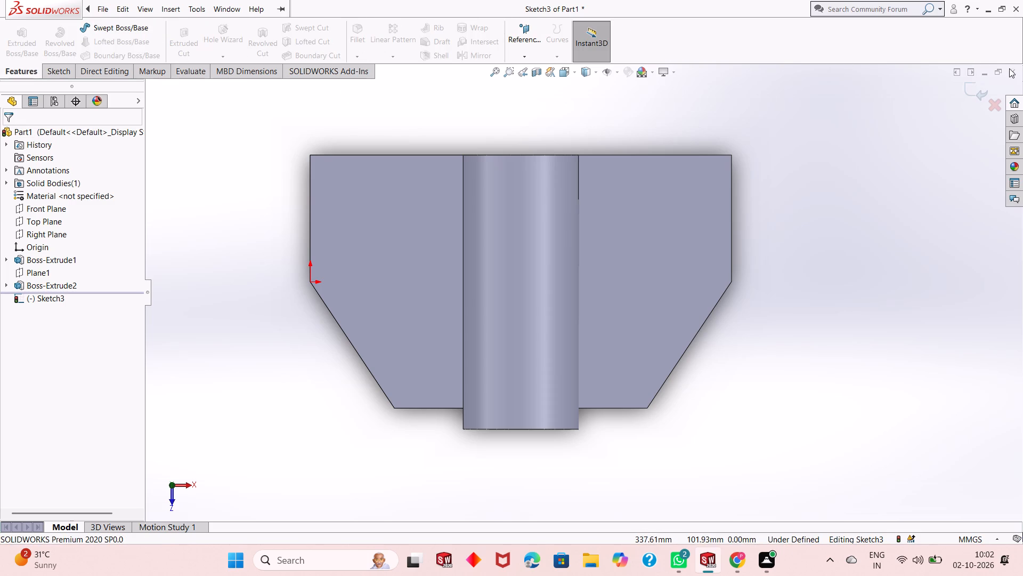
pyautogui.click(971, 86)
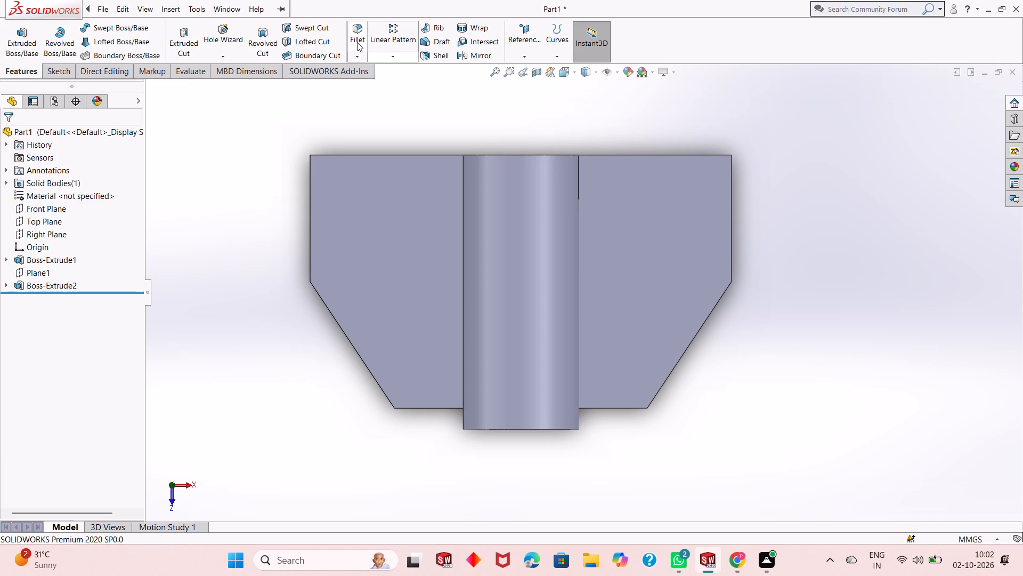
# Fillet the plate's two corner edges at the ends of its 200 mm side with a 20 mm radius.
pyautogui.click(357, 42)
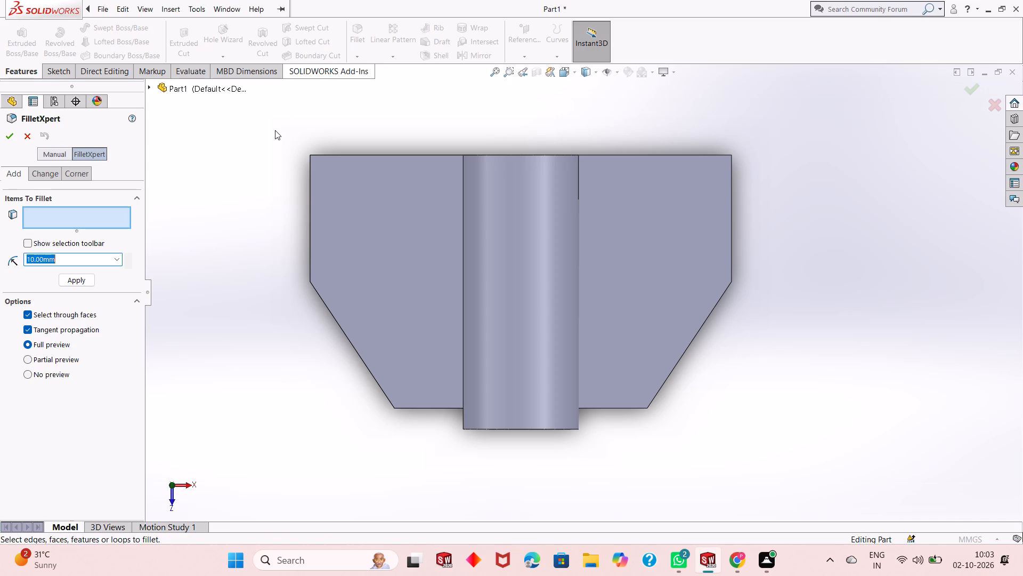
pyautogui.press('2')
pyautogui.press('Return')
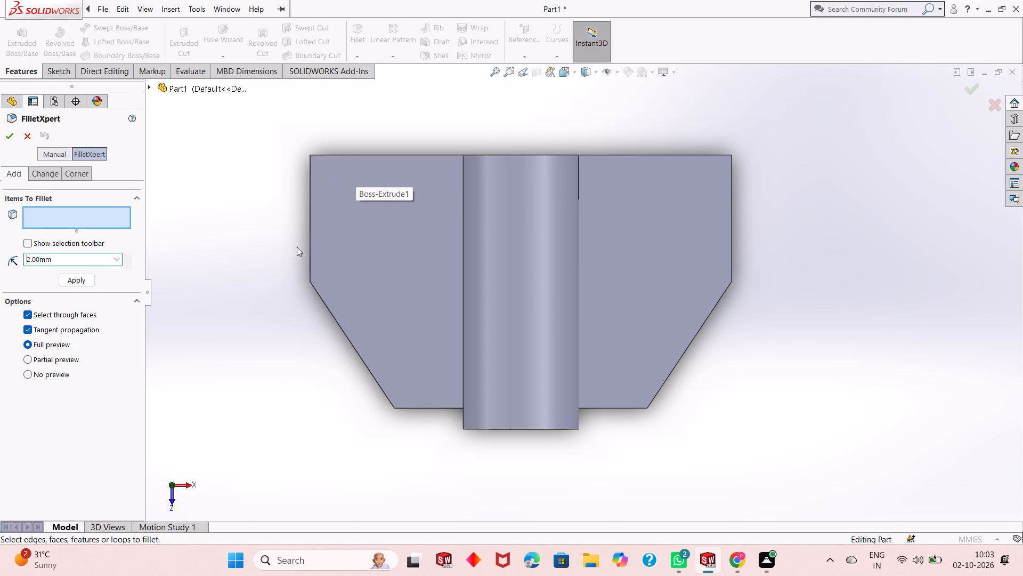
pyautogui.scroll(1, 274, 193)
pyautogui.moveTo(274, 193); pyautogui.dragTo(390, 310, button='middle')
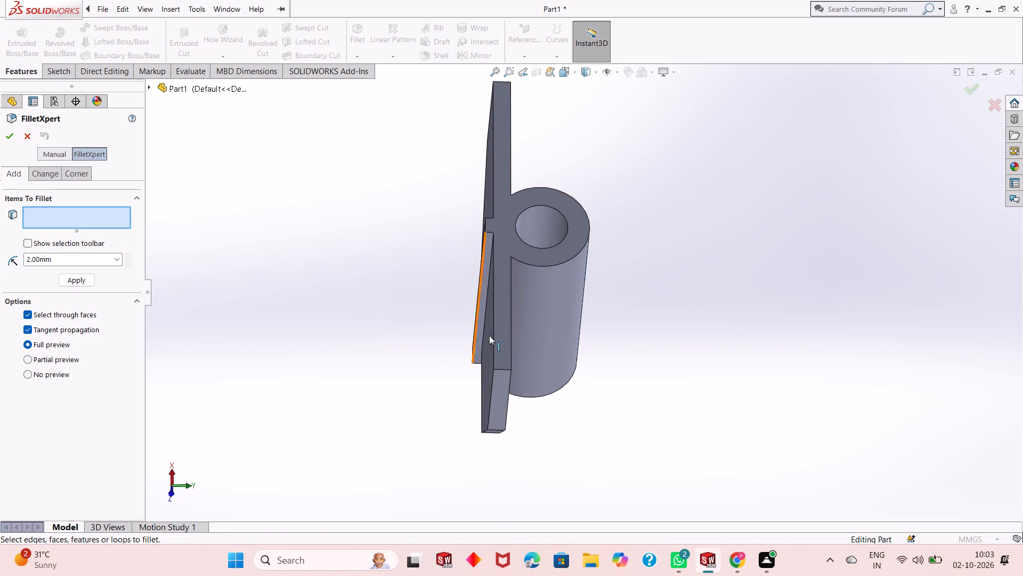
pyautogui.scroll(-2, 496, 335)
pyautogui.click(518, 382)
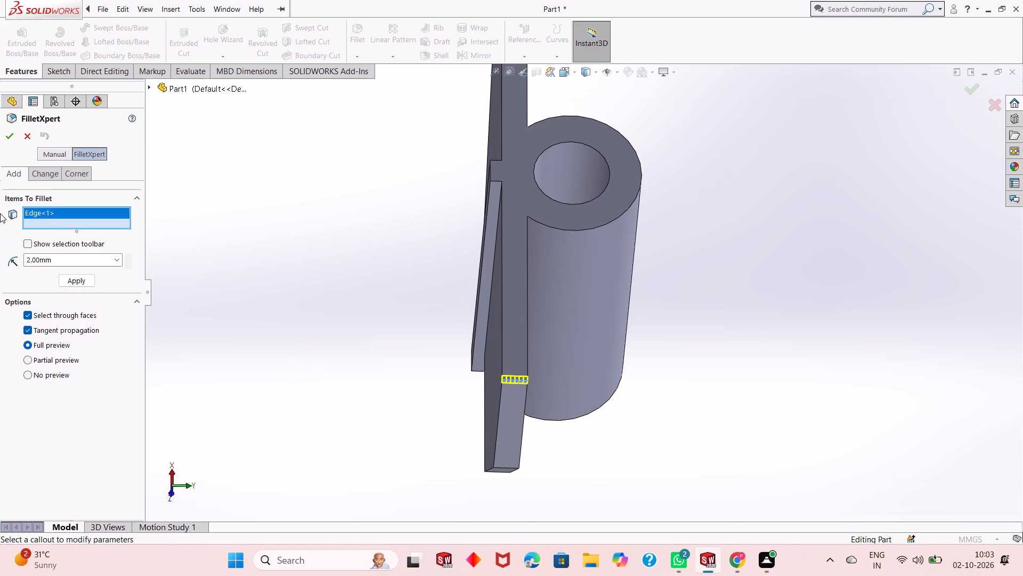
pyautogui.doubleClick(43, 257)
pyautogui.write('20')
pyautogui.press('Return')
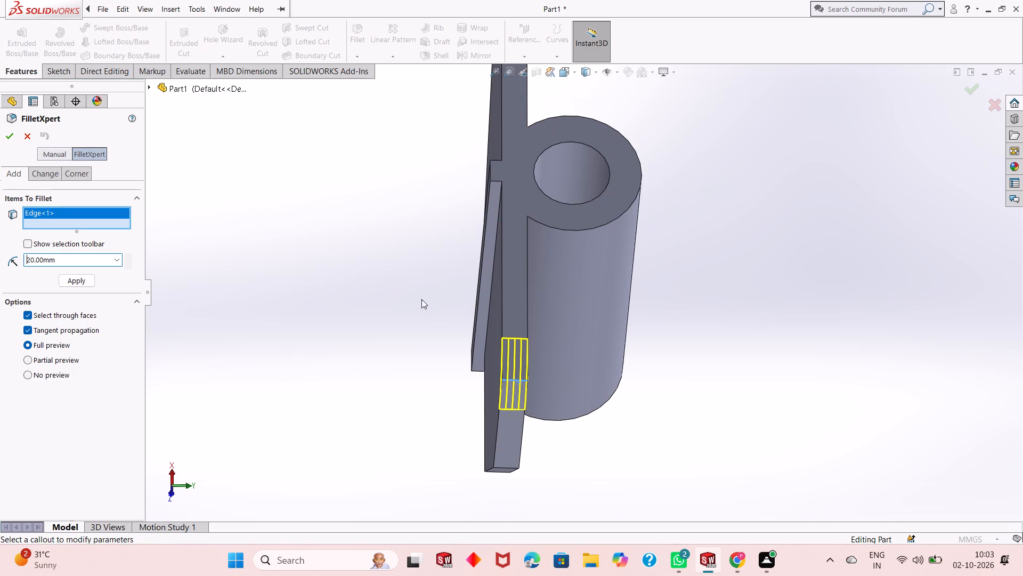
pyautogui.moveTo(435, 310); pyautogui.dragTo(621, 356, button='middle')
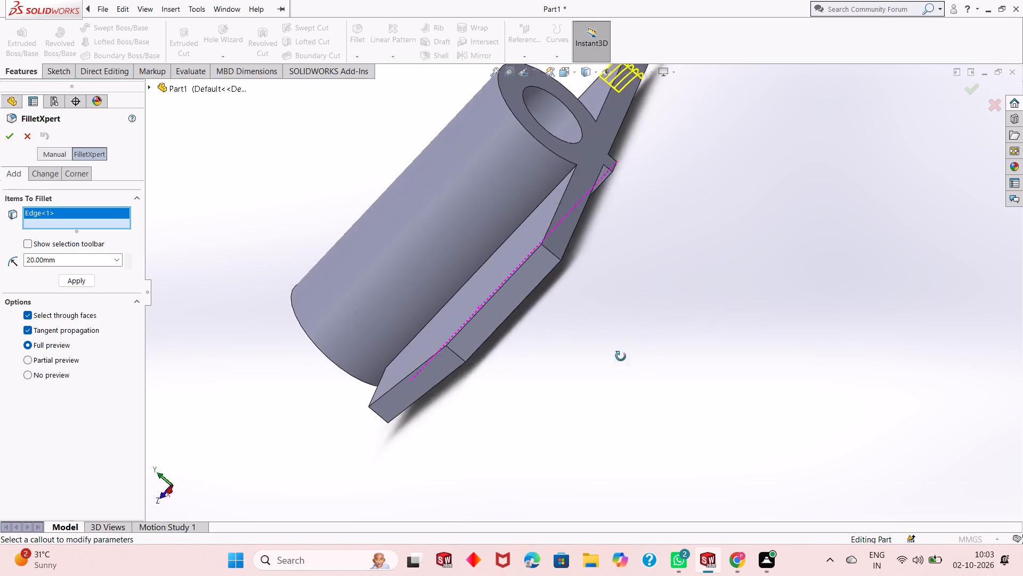
pyautogui.moveTo(621, 356); pyautogui.dragTo(665, 402, button='middle')
pyautogui.click(738, 362)
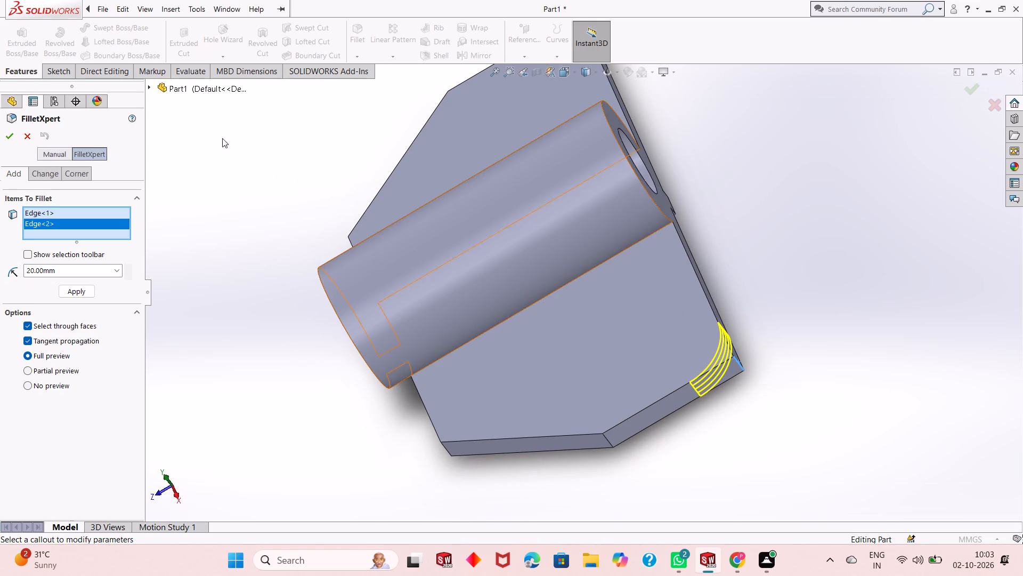
pyautogui.click(6, 138)
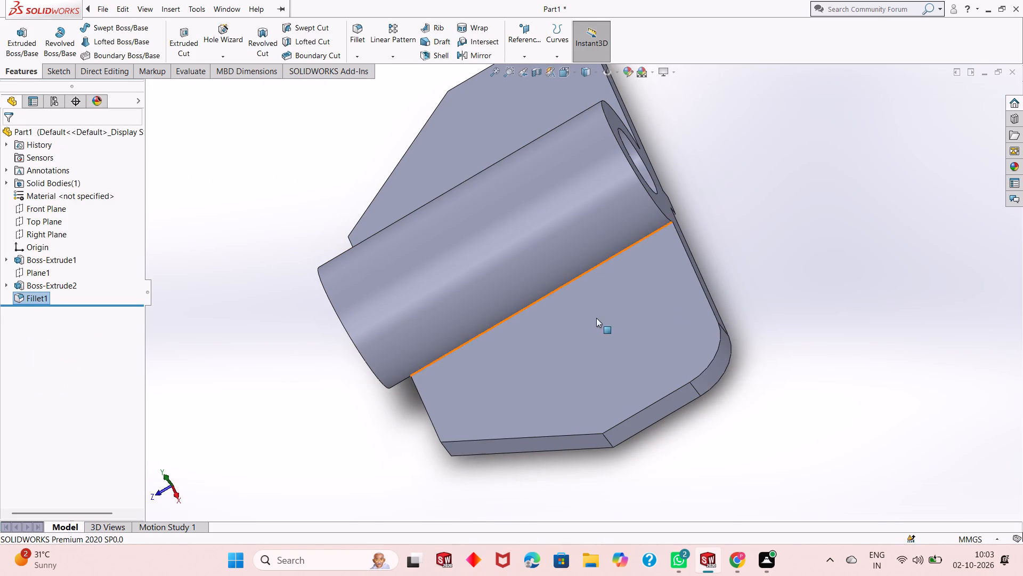
# Start a Hole Wizard hole using the legacy hole type, with Counterbored as its type.
pyautogui.scroll(2, 596, 318)
pyautogui.moveTo(709, 398); pyautogui.dragTo(795, 378, button='middle')
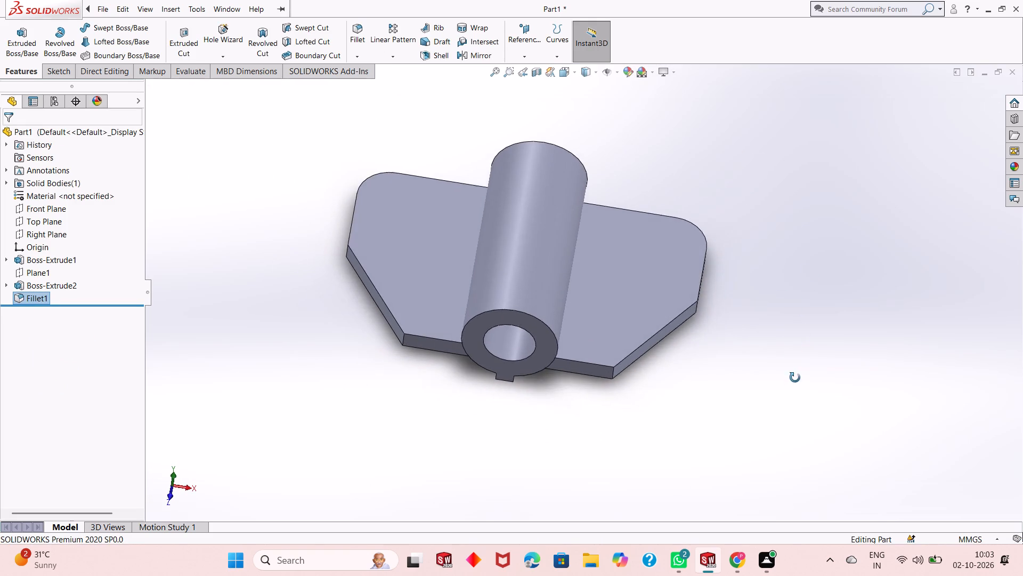
pyautogui.moveTo(795, 378); pyautogui.dragTo(799, 407, button='middle')
pyautogui.moveTo(608, 235); pyautogui.dragTo(606, 283, button='middle')
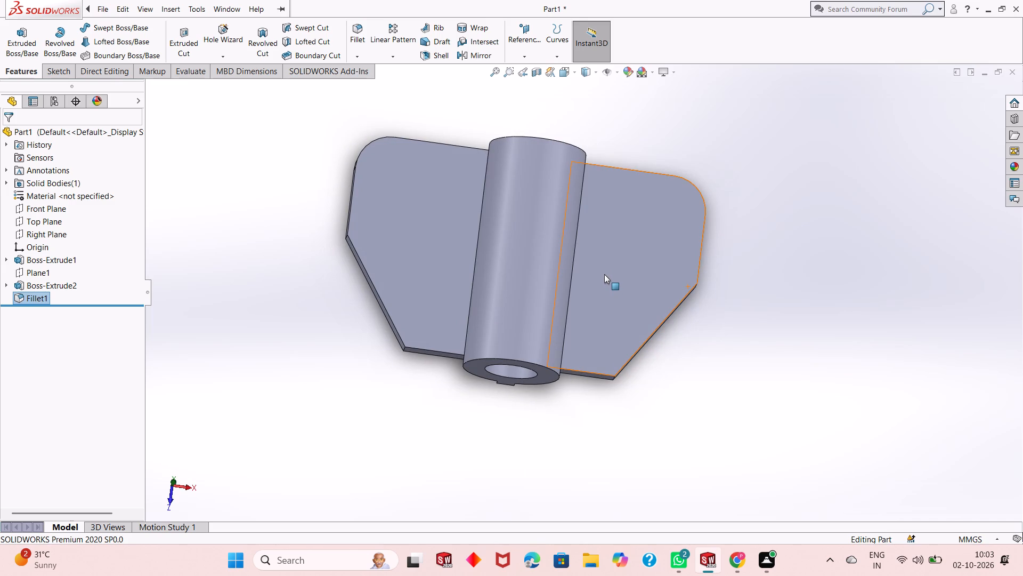
pyautogui.moveTo(602, 270); pyautogui.dragTo(597, 292, button='middle')
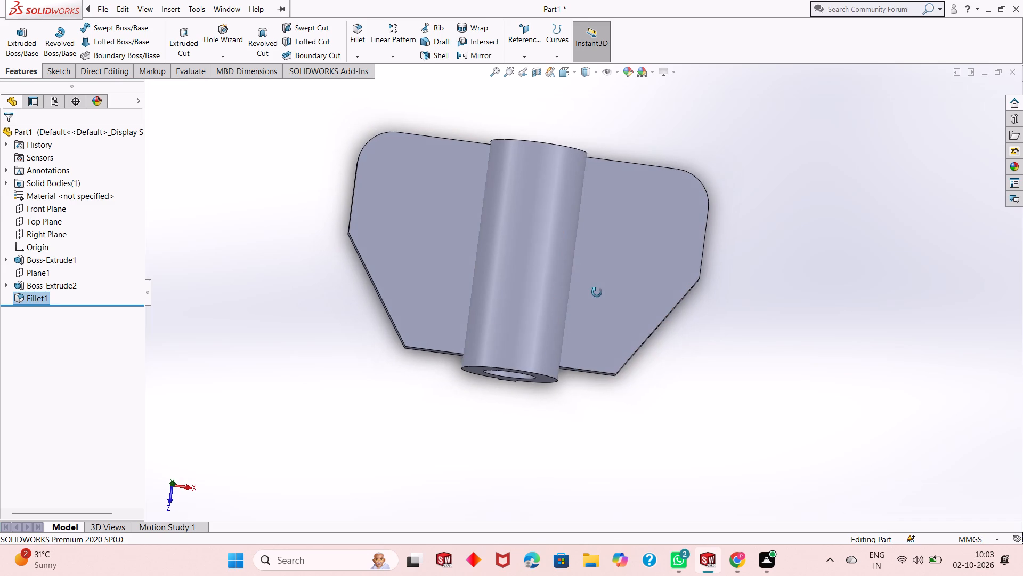
pyautogui.moveTo(597, 292); pyautogui.dragTo(564, 346, button='middle')
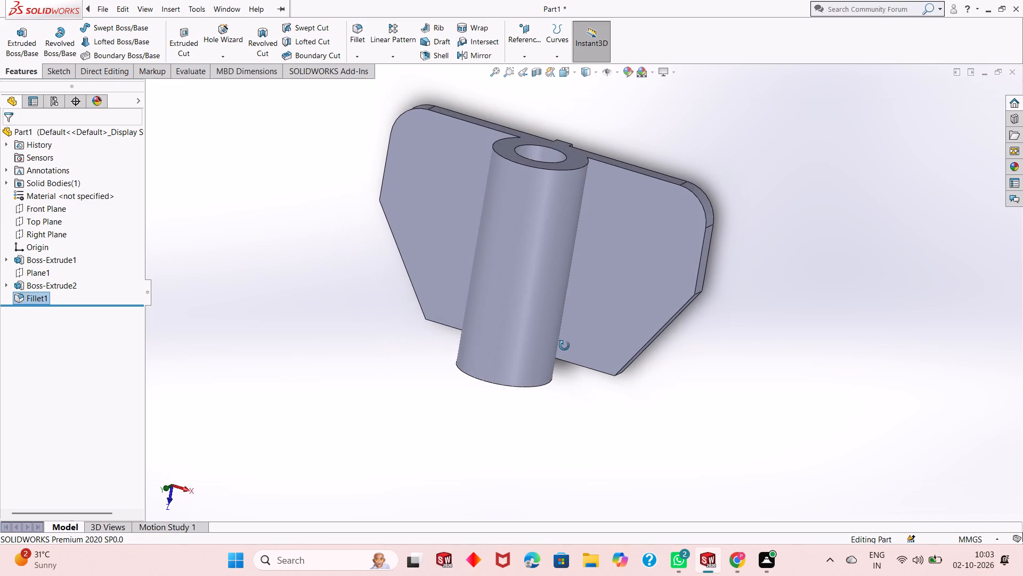
pyautogui.moveTo(564, 346); pyautogui.dragTo(571, 308, button='middle')
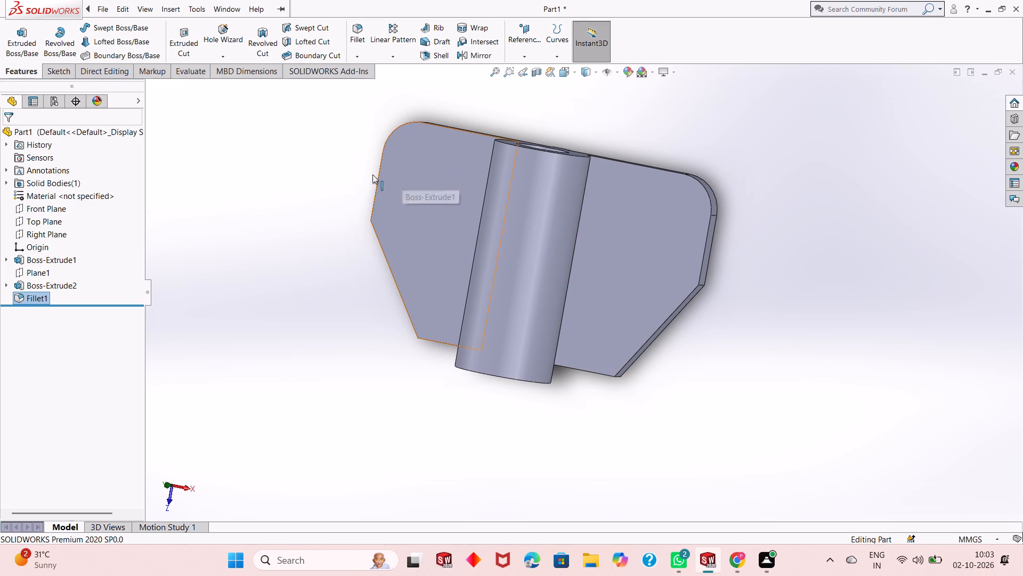
pyautogui.click(219, 37)
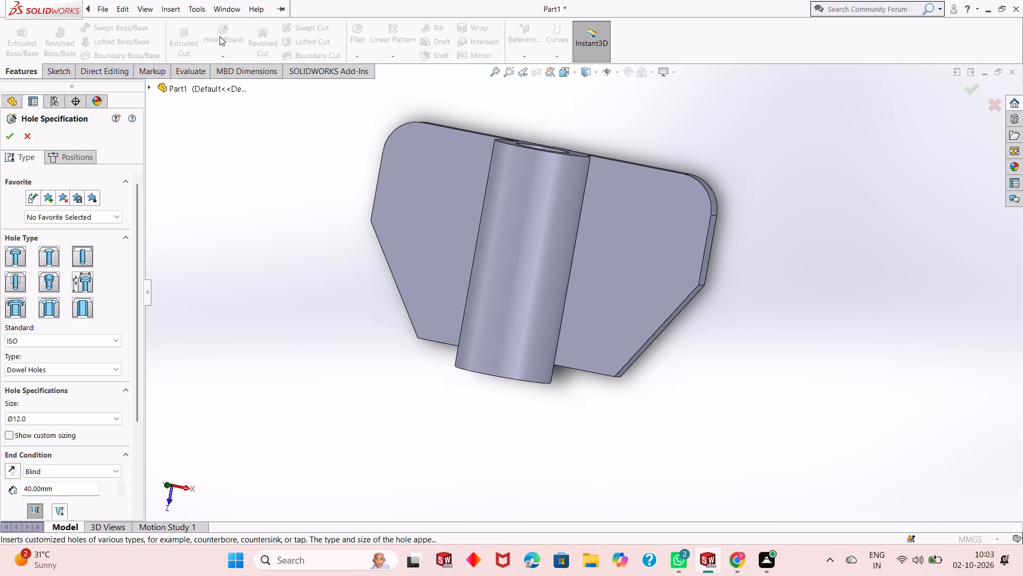
pyautogui.click(91, 289)
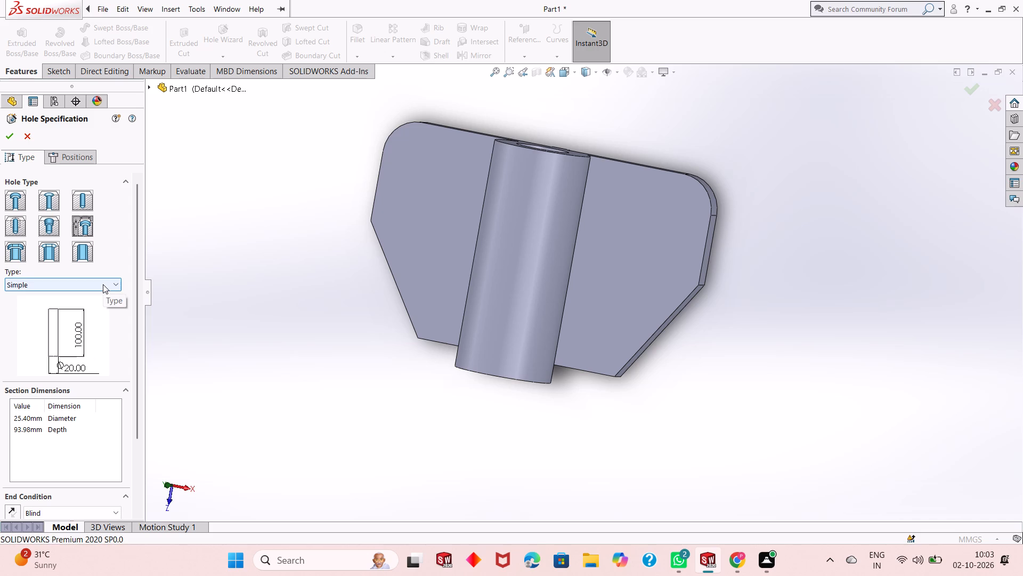
pyautogui.click(103, 284)
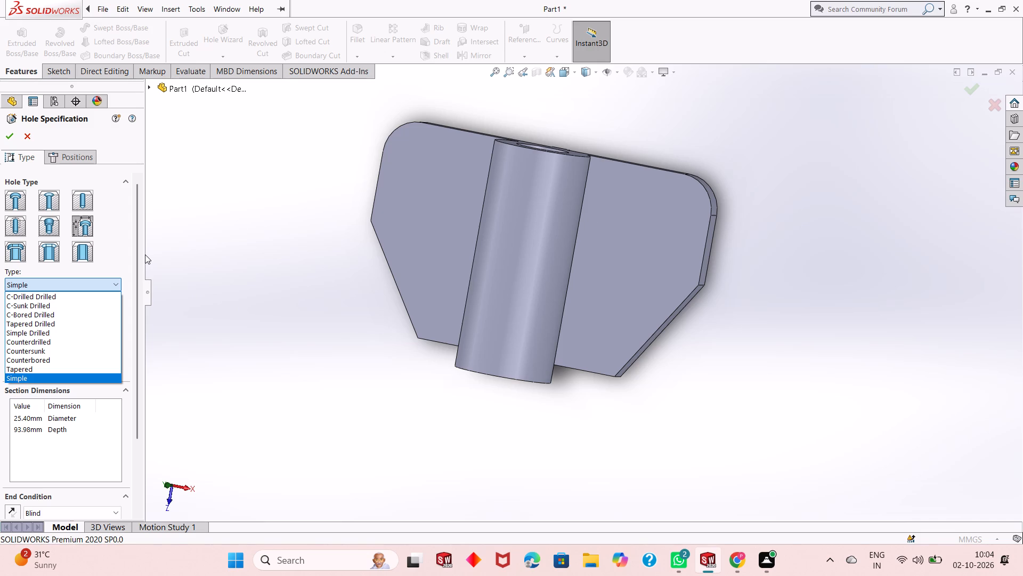
pyautogui.click(56, 357)
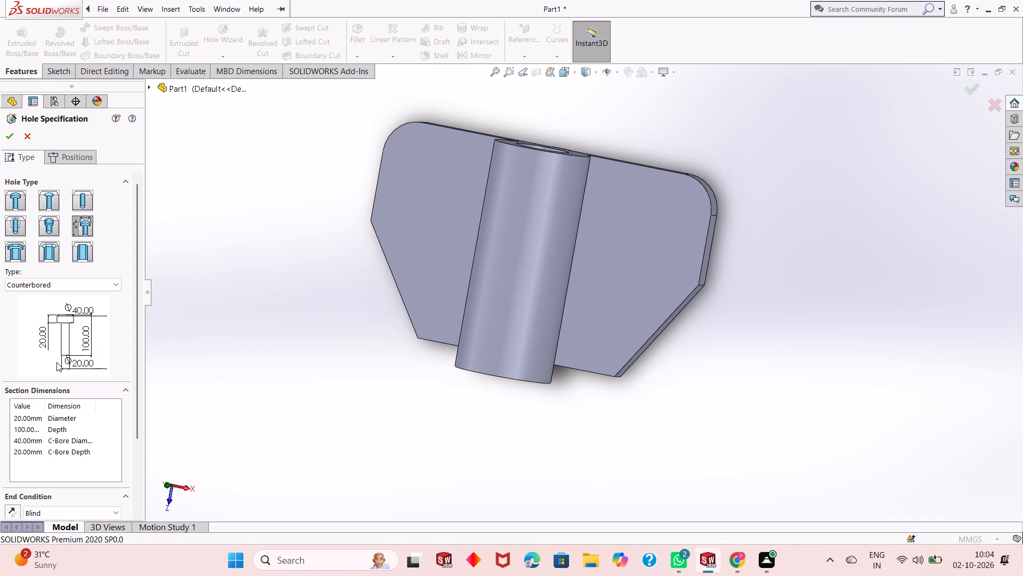
# Set the hole's counterbore diameter to 15 mm and counterbore depth to 2 mm.
pyautogui.scroll(-3, 538, 214)
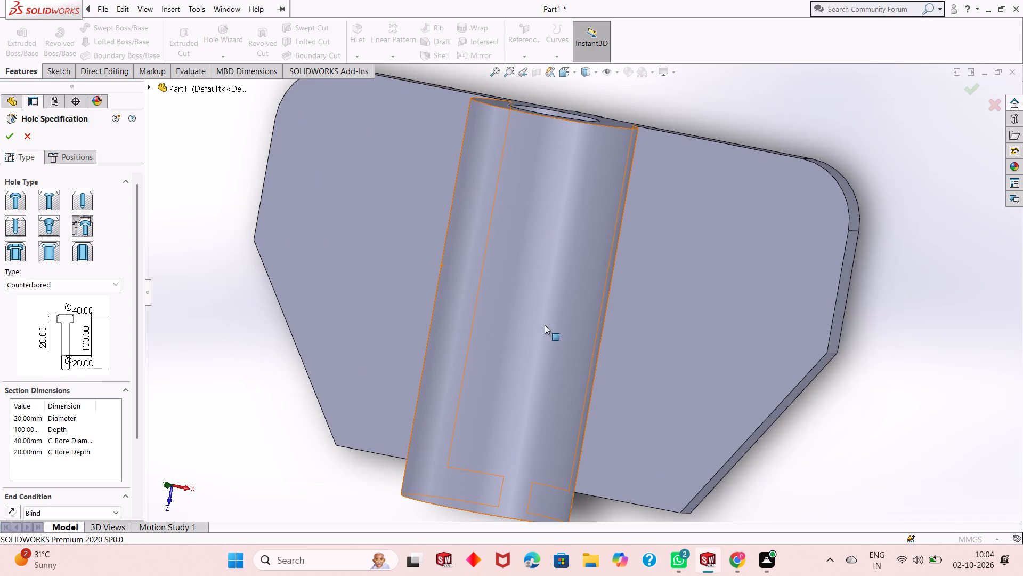
pyautogui.scroll(-1, 523, 334)
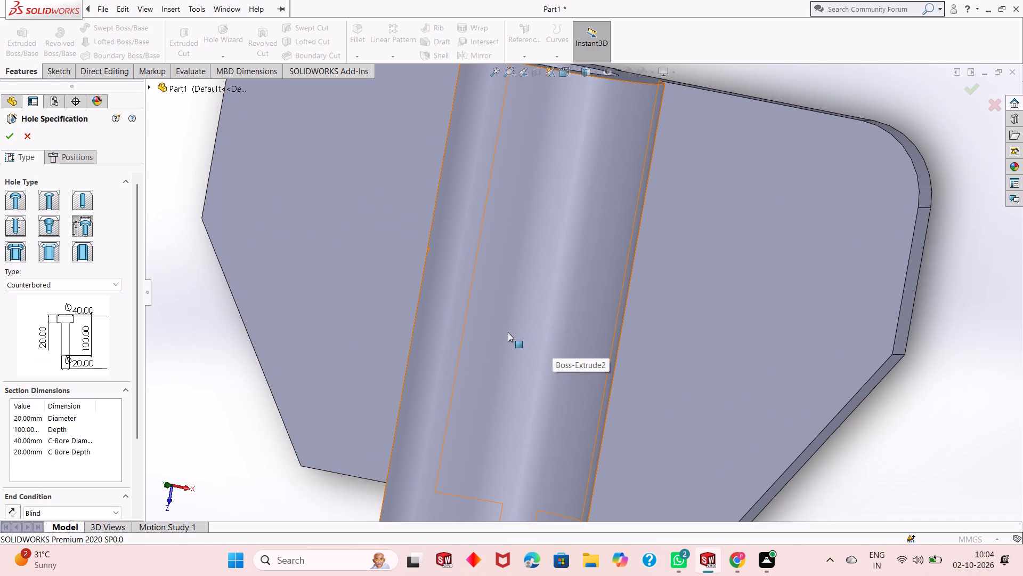
pyautogui.moveTo(507, 339); pyautogui.dragTo(507, 340, button='middle')
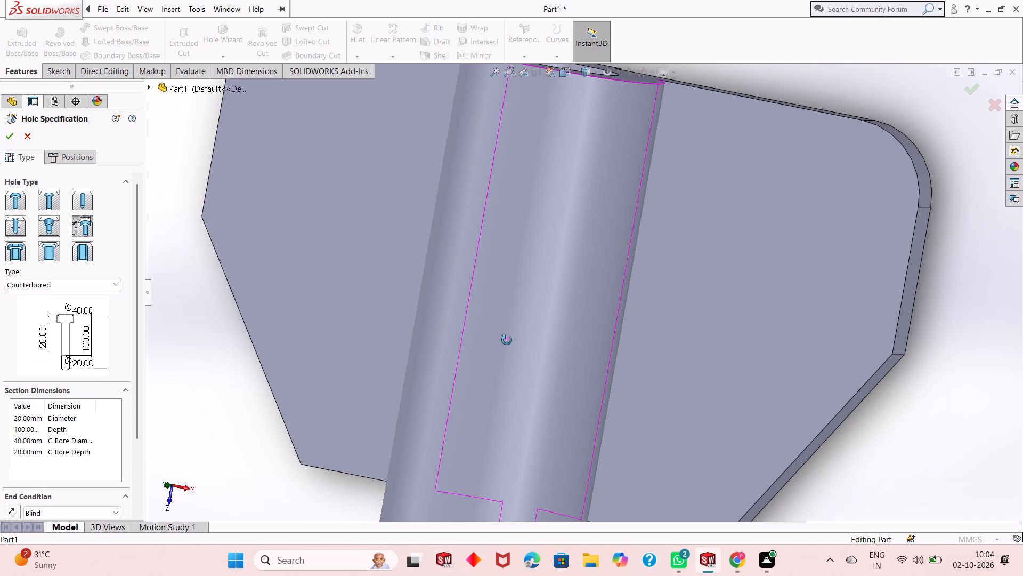
pyautogui.moveTo(507, 340); pyautogui.dragTo(492, 323, button='middle')
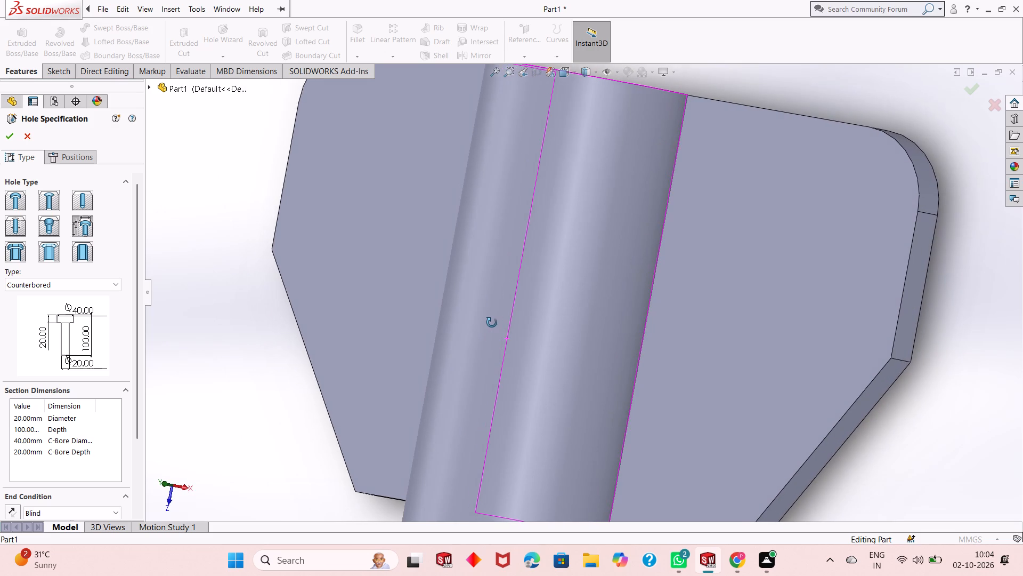
pyautogui.moveTo(492, 323); pyautogui.dragTo(490, 323, button='middle')
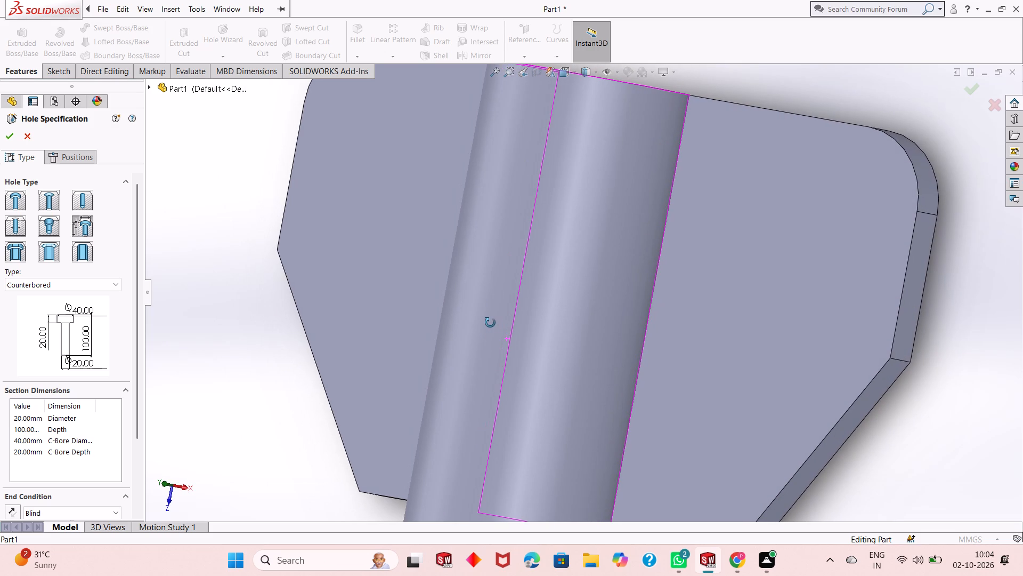
pyautogui.moveTo(490, 323); pyautogui.dragTo(504, 318, button='middle')
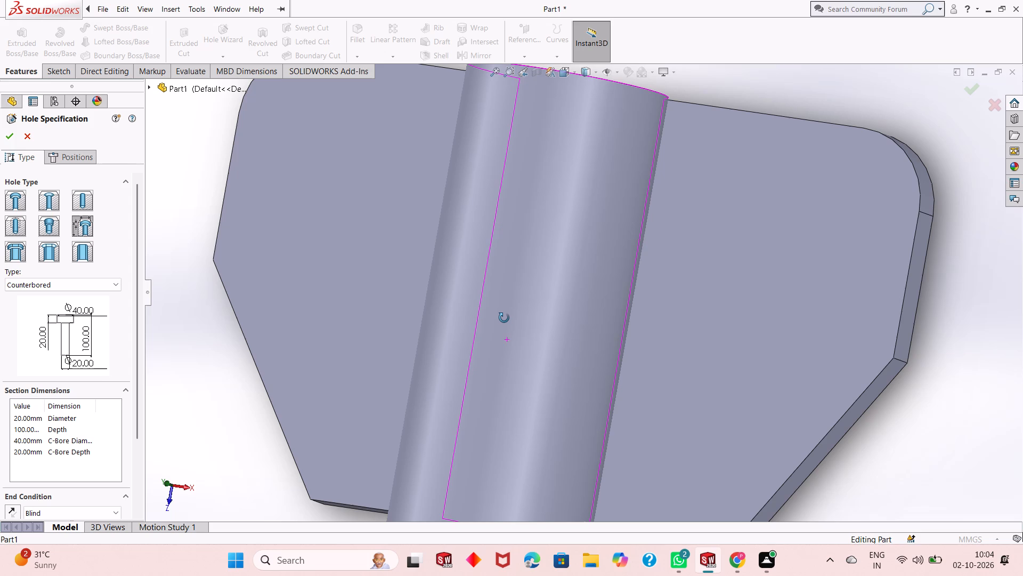
pyautogui.moveTo(504, 318); pyautogui.dragTo(504, 301, button='middle')
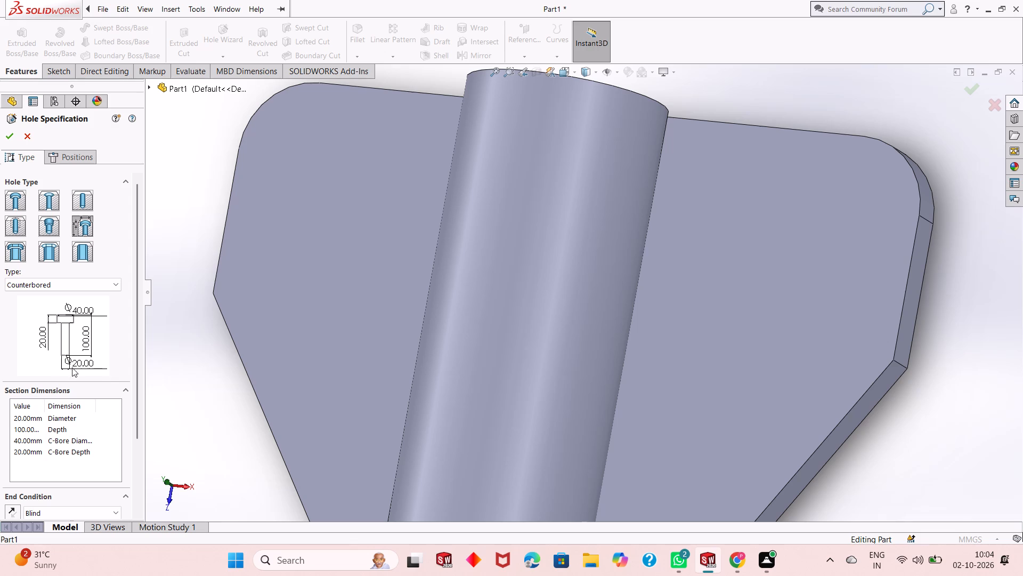
pyautogui.doubleClick(34, 439)
pyautogui.write('15')
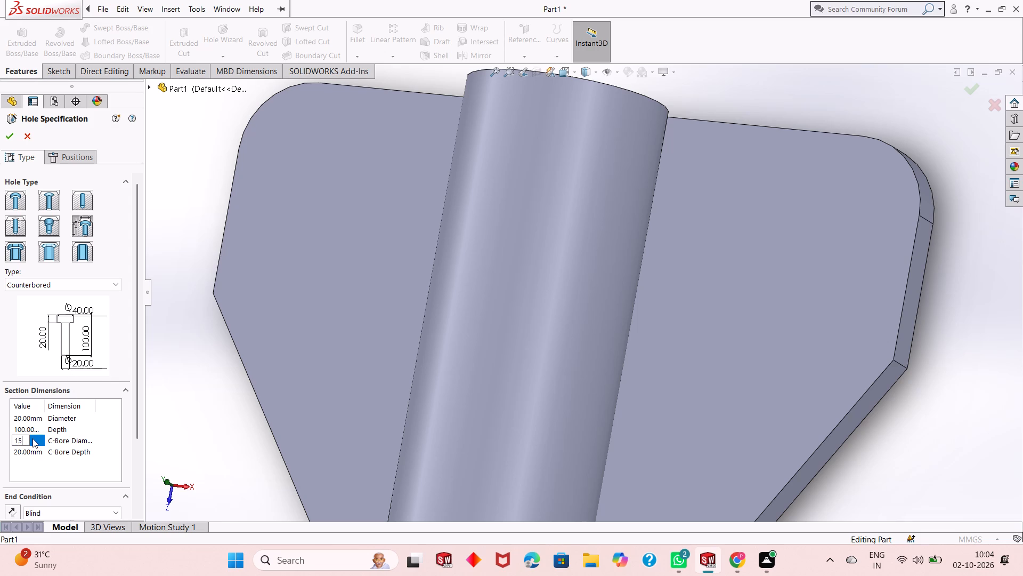
pyautogui.press('Return')
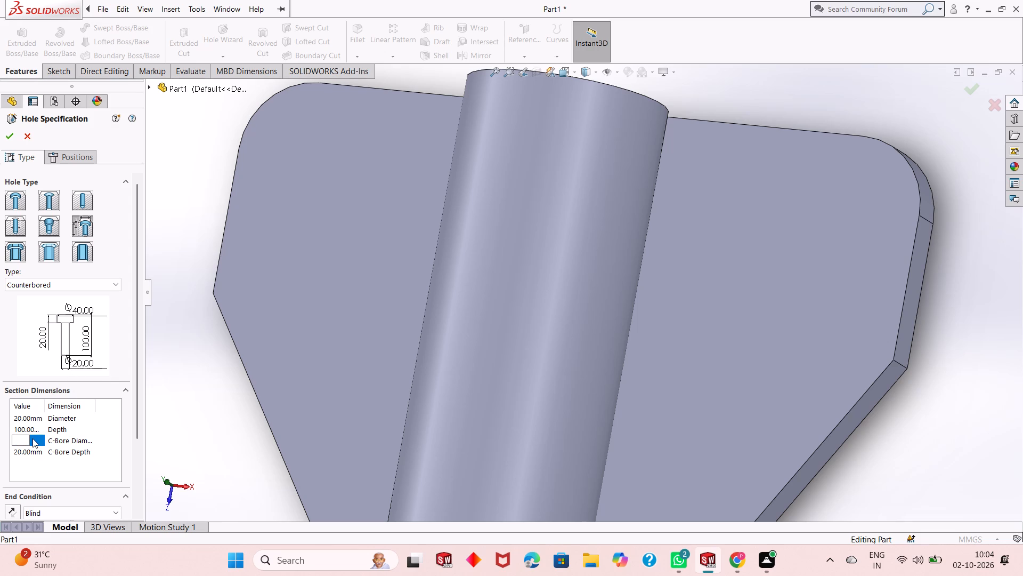
pyautogui.doubleClick(33, 451)
pyautogui.press('2')
pyautogui.press('Return')
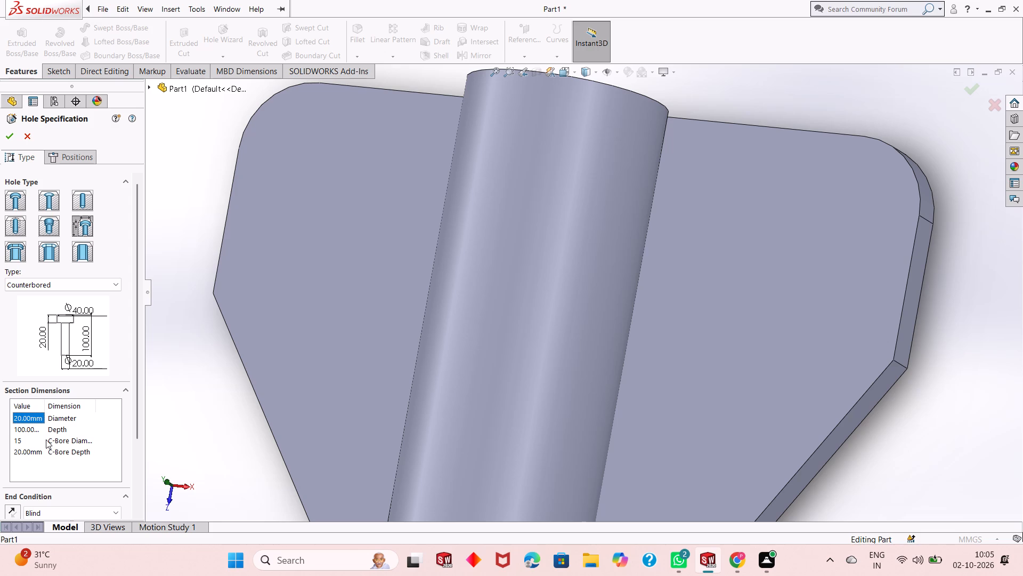
pyautogui.doubleClick(33, 452)
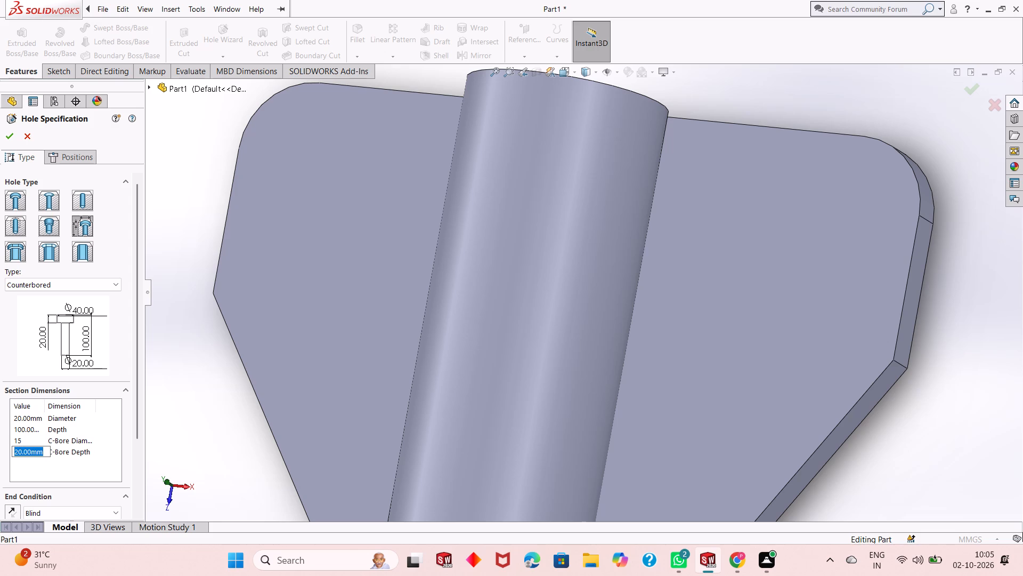
pyautogui.press('2')
pyautogui.press('Return')
# Set the counterbored hole's main diameter to 10 mm and its depth to 10 mm.
pyautogui.doubleClick(33, 418)
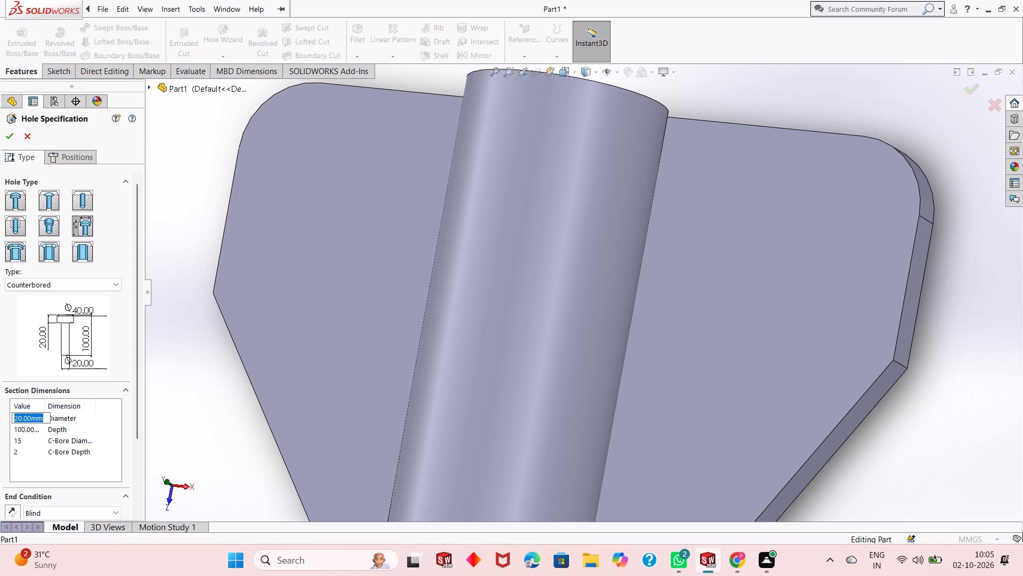
pyautogui.write('10')
pyautogui.press('Return')
pyautogui.doubleClick(30, 432)
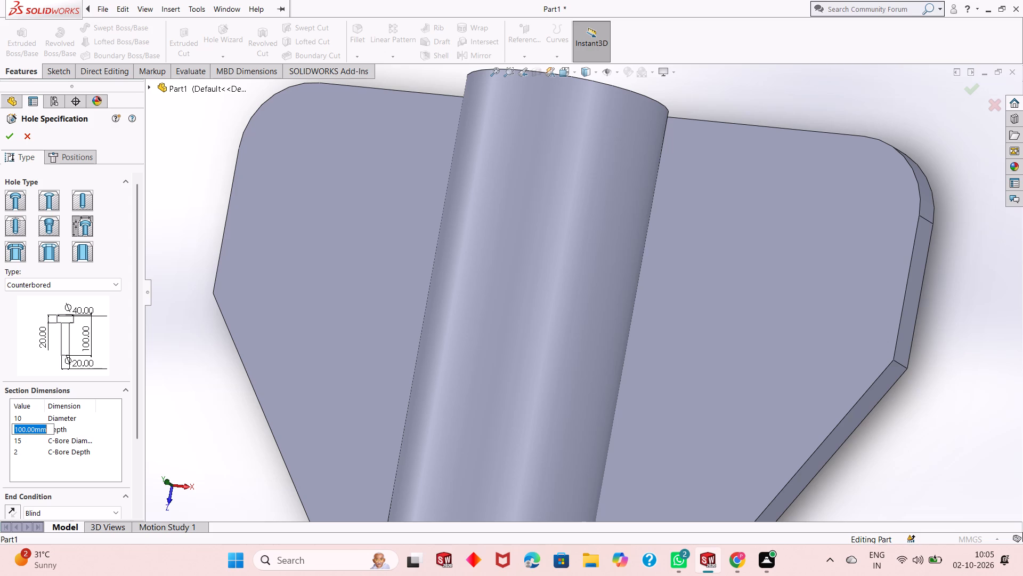
pyautogui.write('10')
pyautogui.press('Return')
# Place the counterbored hole on the plate's cylinder-side face, at the arc centre of the rounded corner farther from the origin, and create it.
pyautogui.click(57, 156)
pyautogui.click(800, 211)
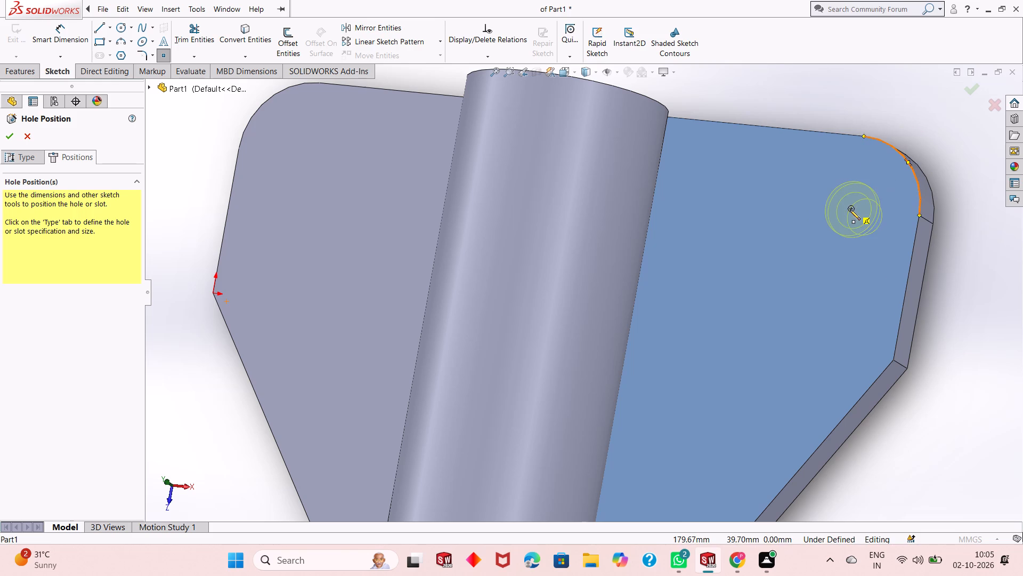
pyautogui.click(850, 210)
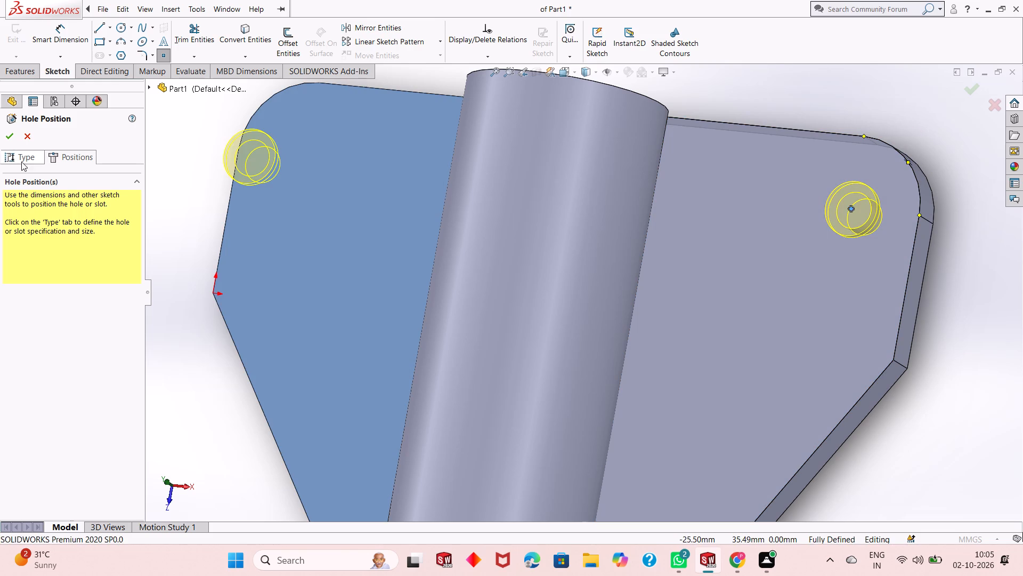
pyautogui.click(13, 140)
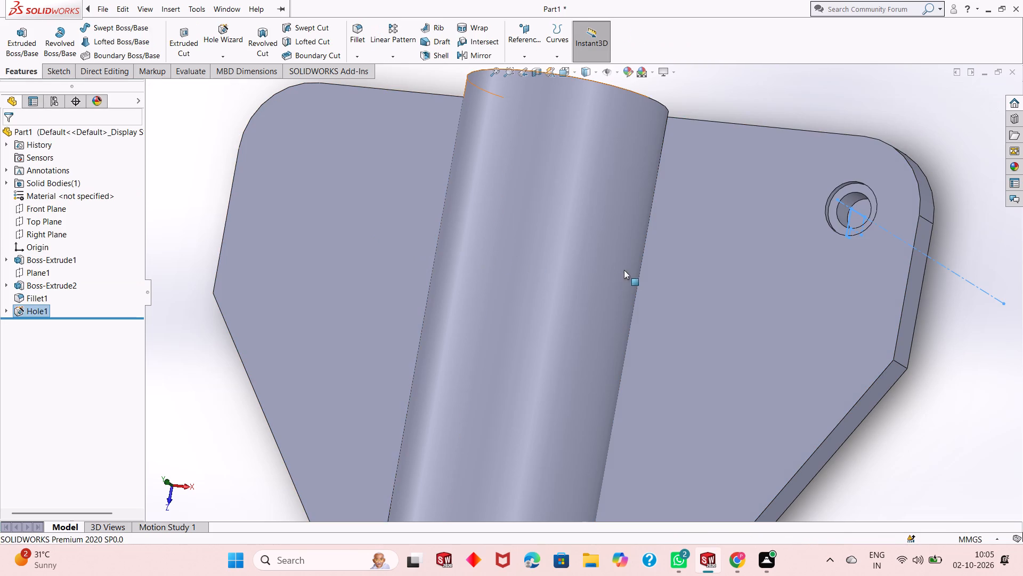
# Examine the new counterbored hole in the plate's rounded corner from several angles.
pyautogui.scroll(2, 540, 268)
pyautogui.moveTo(671, 299); pyautogui.dragTo(629, 211, button='middle')
pyautogui.scroll(1, 677, 240)
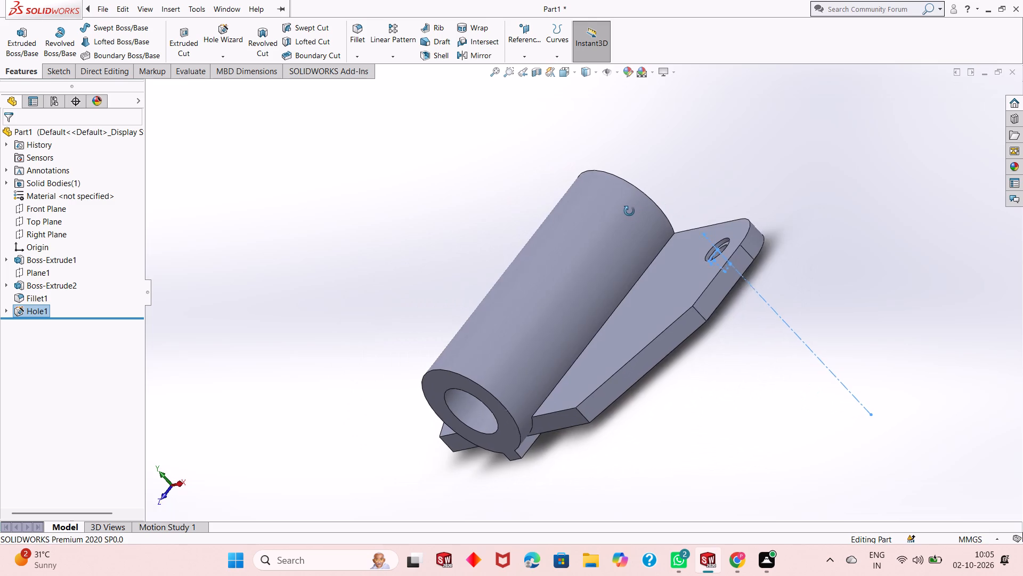
pyautogui.moveTo(629, 211); pyautogui.dragTo(651, 256, button='middle')
pyautogui.scroll(-4, 760, 283)
pyautogui.press('Escape')
pyautogui.moveTo(679, 321); pyautogui.dragTo(680, 322, button='middle')
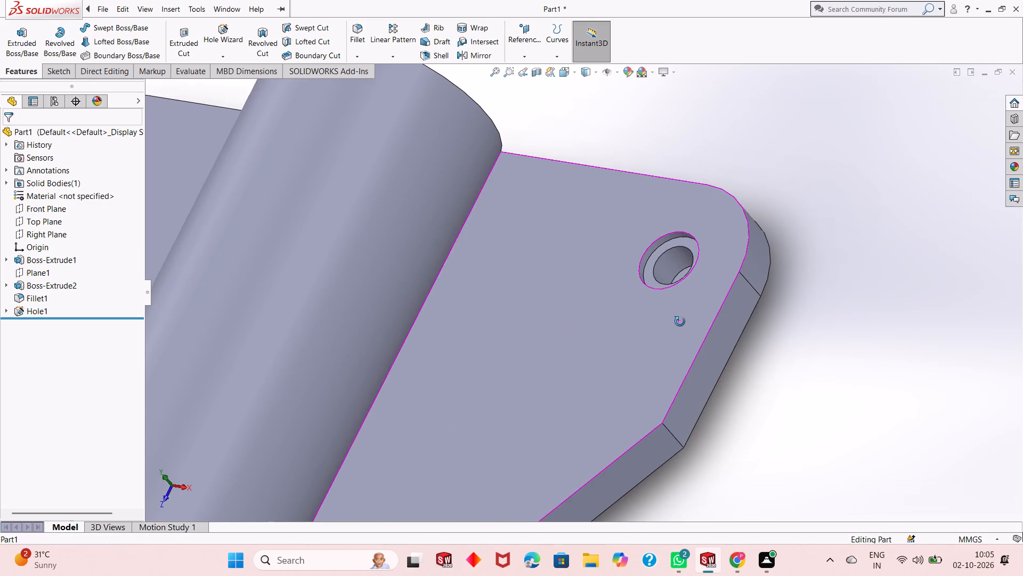
pyautogui.moveTo(680, 322); pyautogui.dragTo(699, 333, button='middle')
pyautogui.moveTo(695, 341); pyautogui.dragTo(695, 353, button='middle')
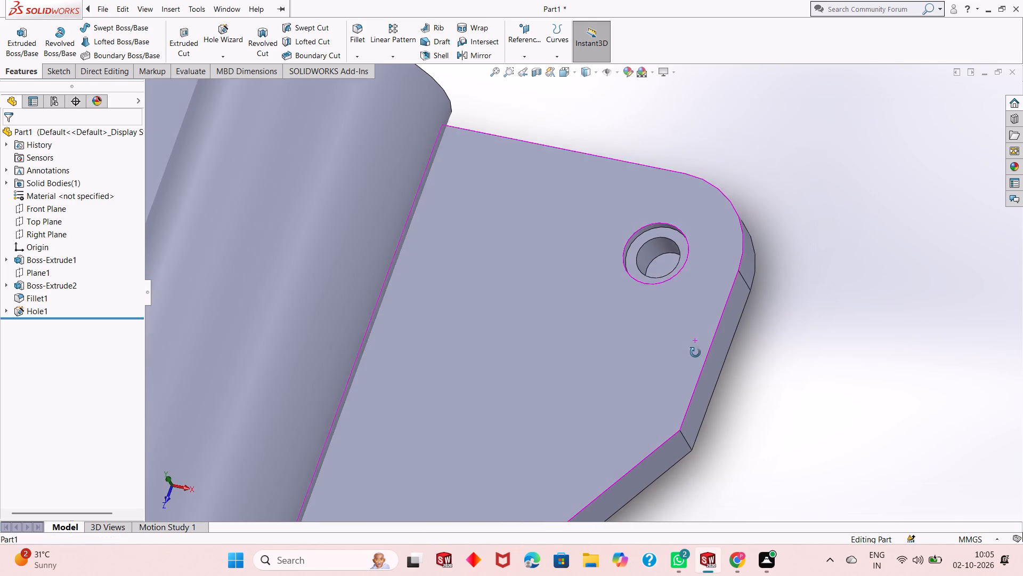
pyautogui.moveTo(695, 353); pyautogui.dragTo(715, 328, button='middle')
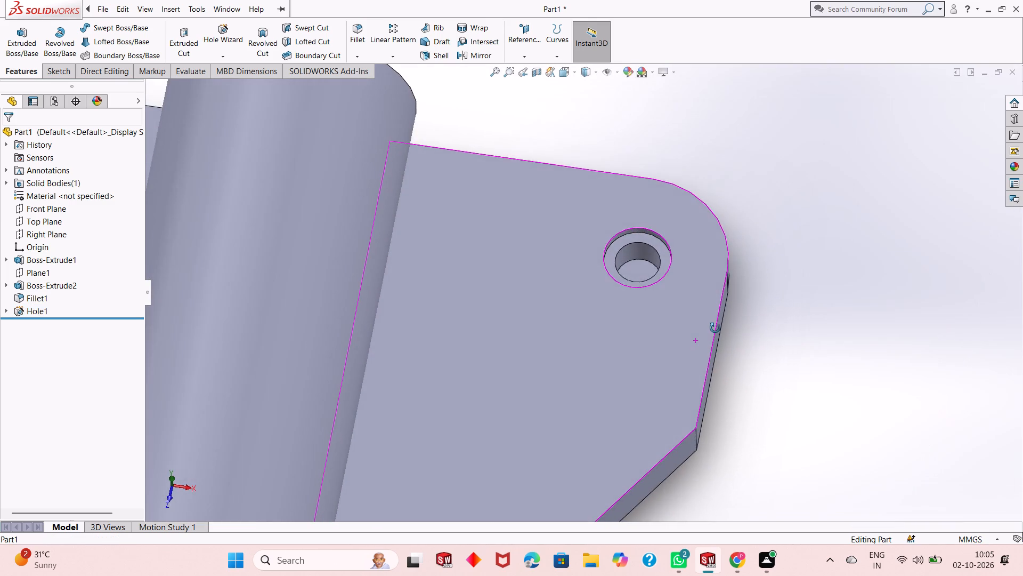
pyautogui.moveTo(715, 328); pyautogui.dragTo(688, 237, button='middle')
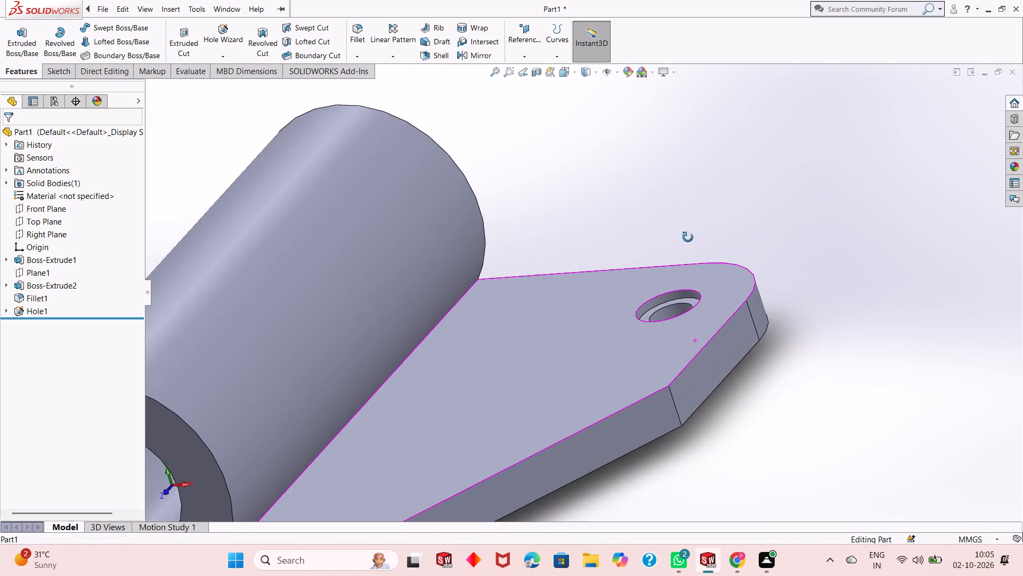
# Undo the counterbored hole in the plate's rounded corner.
pyautogui.moveTo(688, 237); pyautogui.dragTo(691, 340, button='middle')
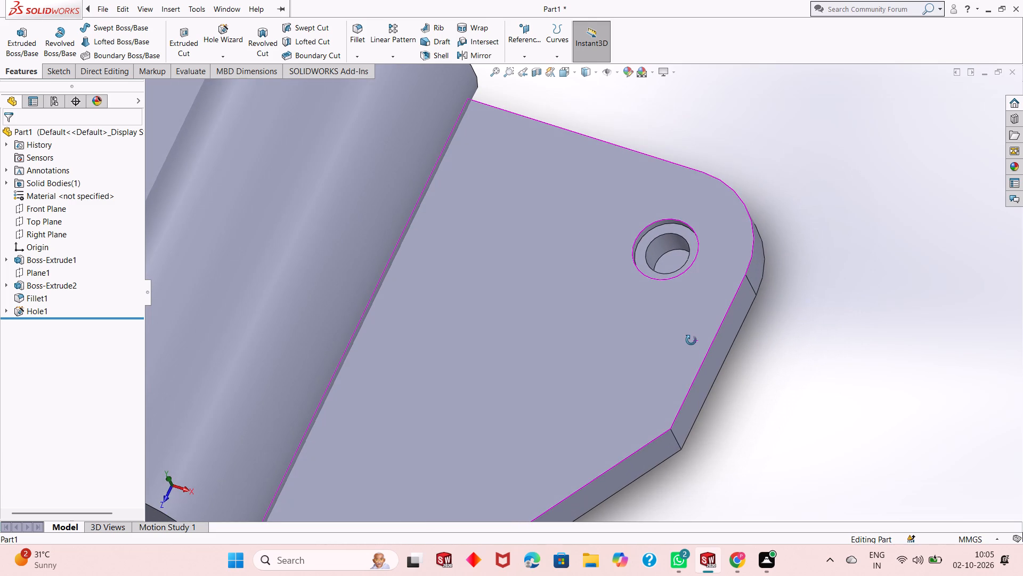
pyautogui.moveTo(691, 340); pyautogui.dragTo(696, 279, button='middle')
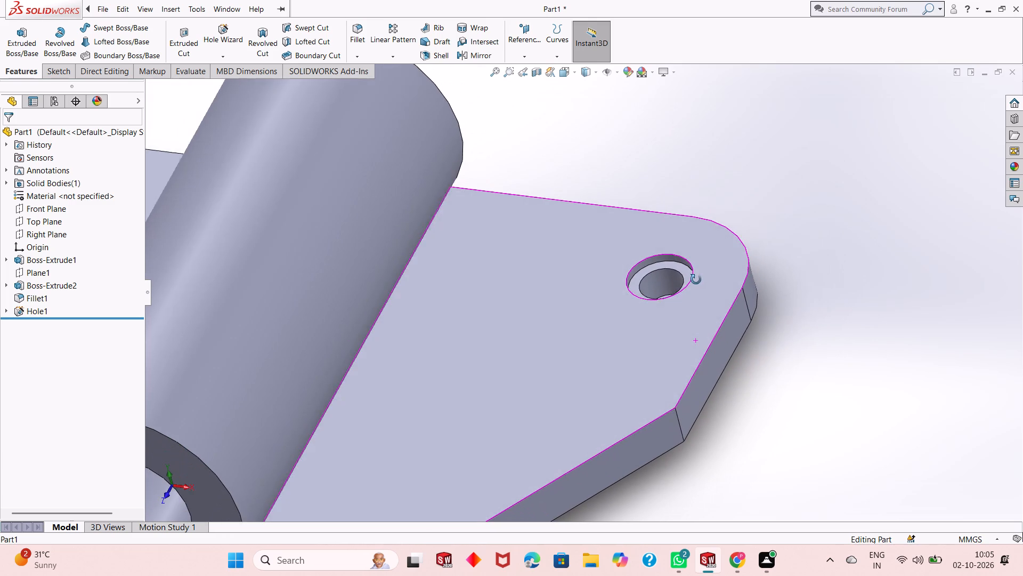
pyautogui.moveTo(696, 279); pyautogui.dragTo(696, 279, button='middle')
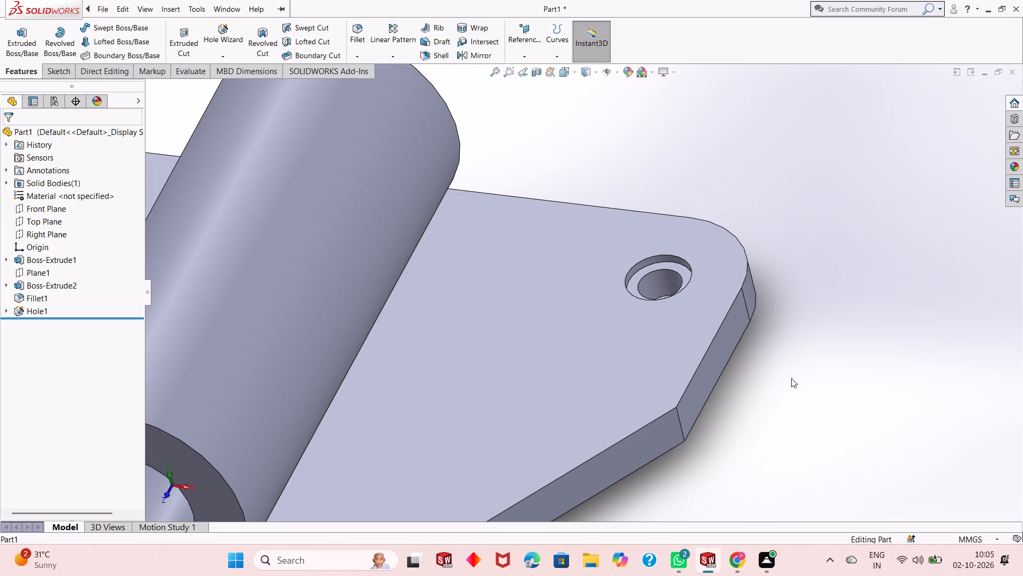
pyautogui.hotkey('ctrl', 'z')
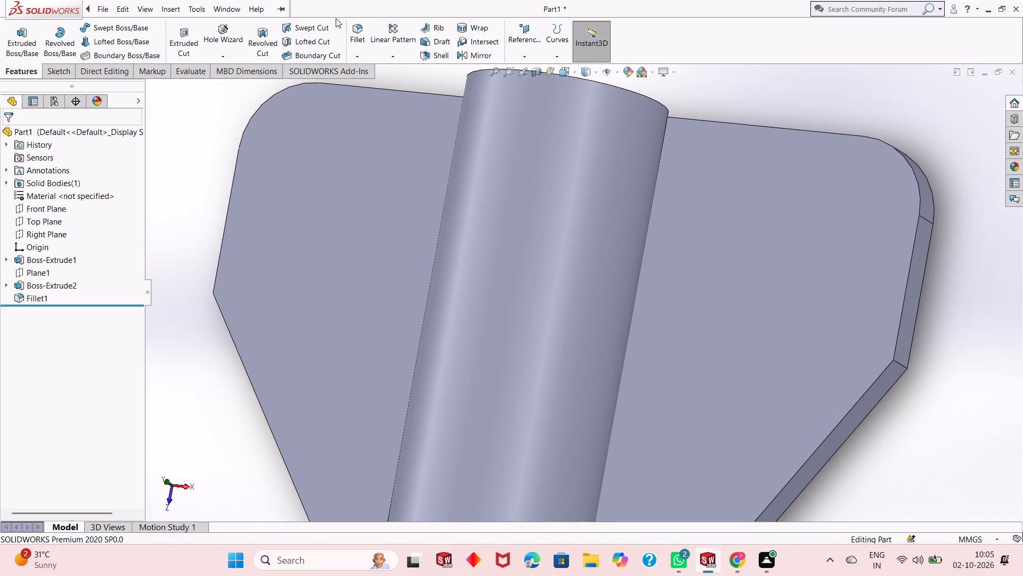
# Start a legacy counterbored hole with a 25 mm counterbore diameter and a 12 mm hole depth.
pyautogui.click(232, 44)
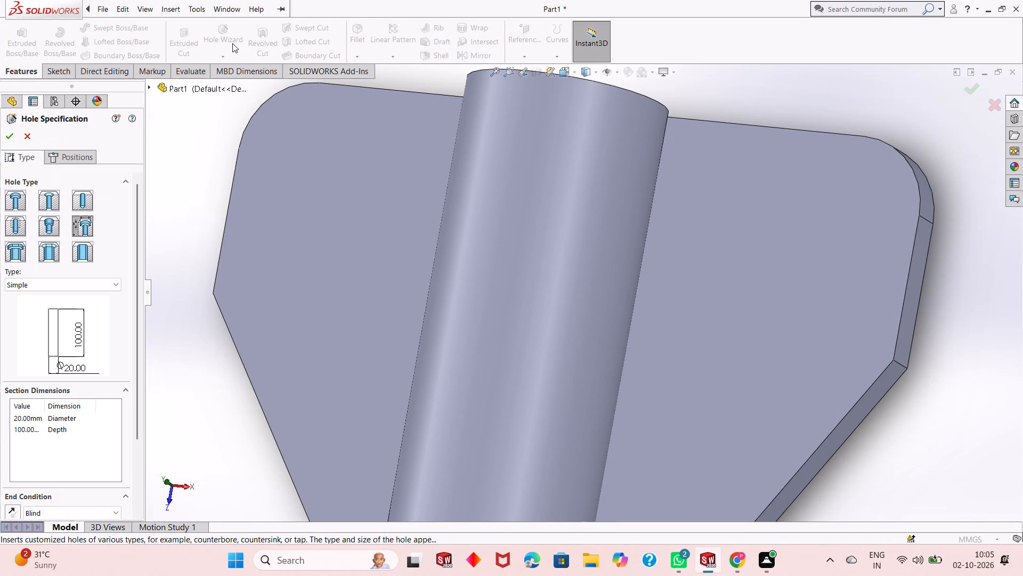
pyautogui.click(81, 226)
pyautogui.click(81, 293)
pyautogui.click(84, 287)
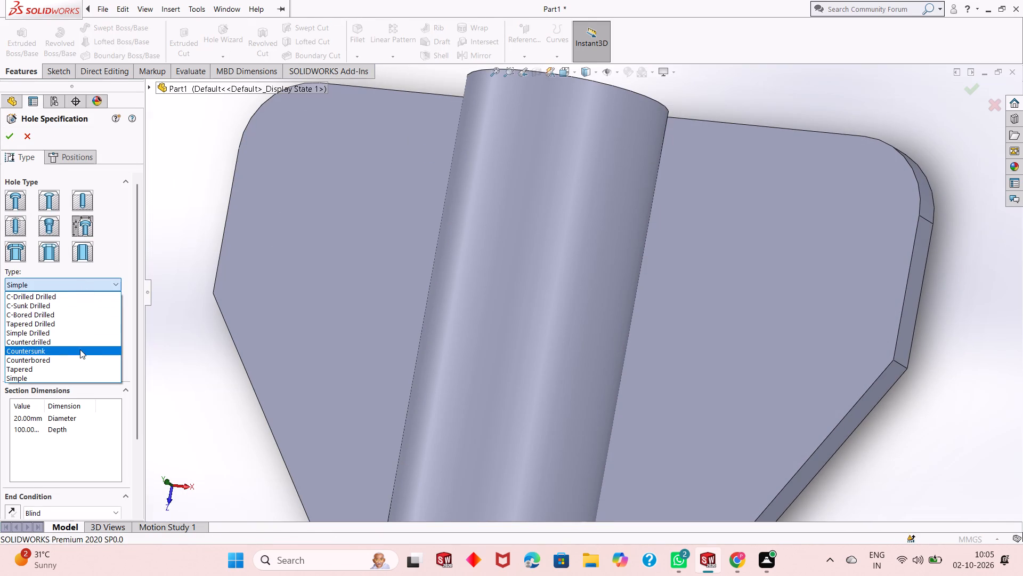
pyautogui.click(80, 355)
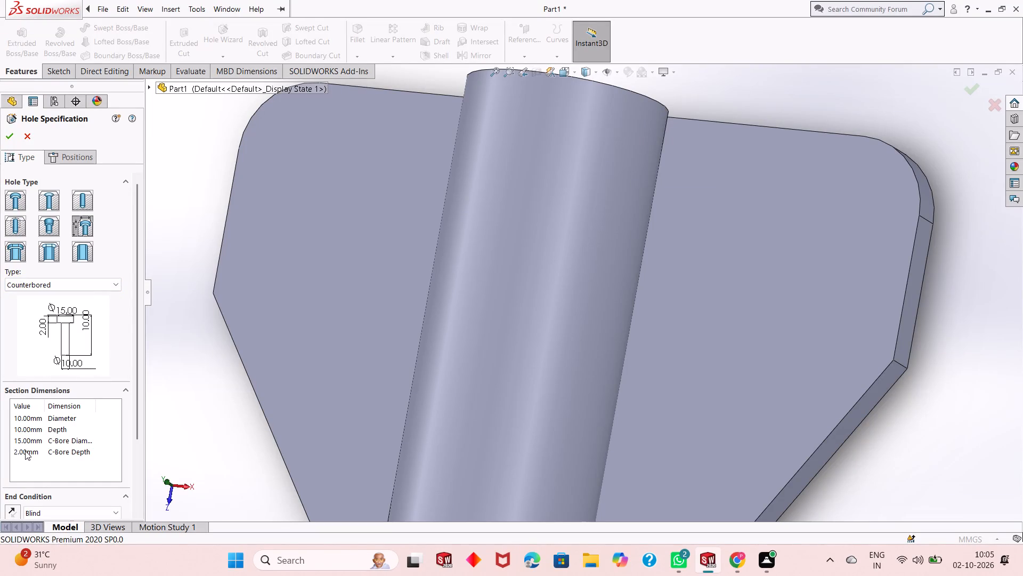
pyautogui.doubleClick(24, 439)
pyautogui.write('25')
pyautogui.press('Return')
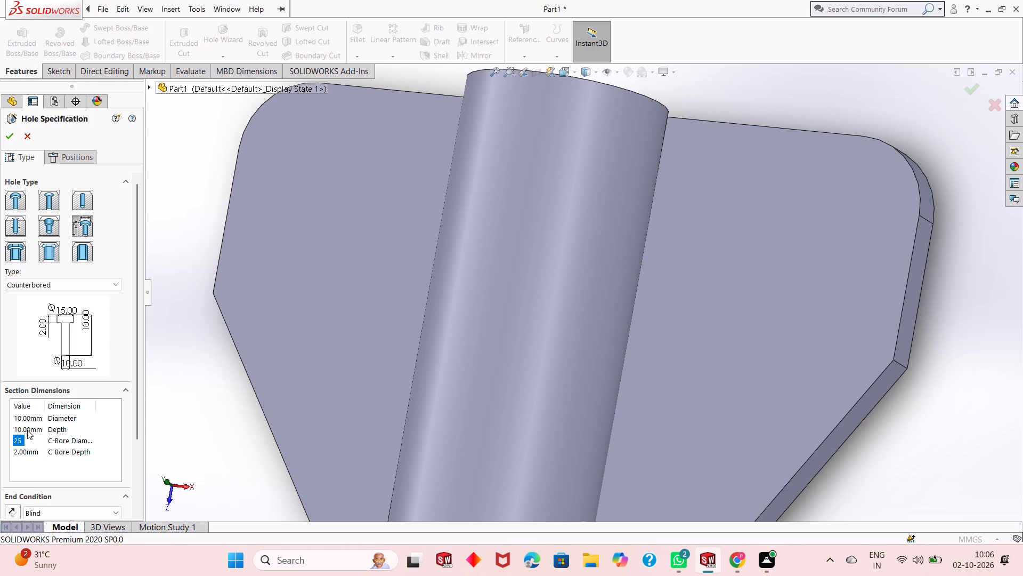
pyautogui.doubleClick(27, 430)
pyautogui.write('12')
pyautogui.press('Return')
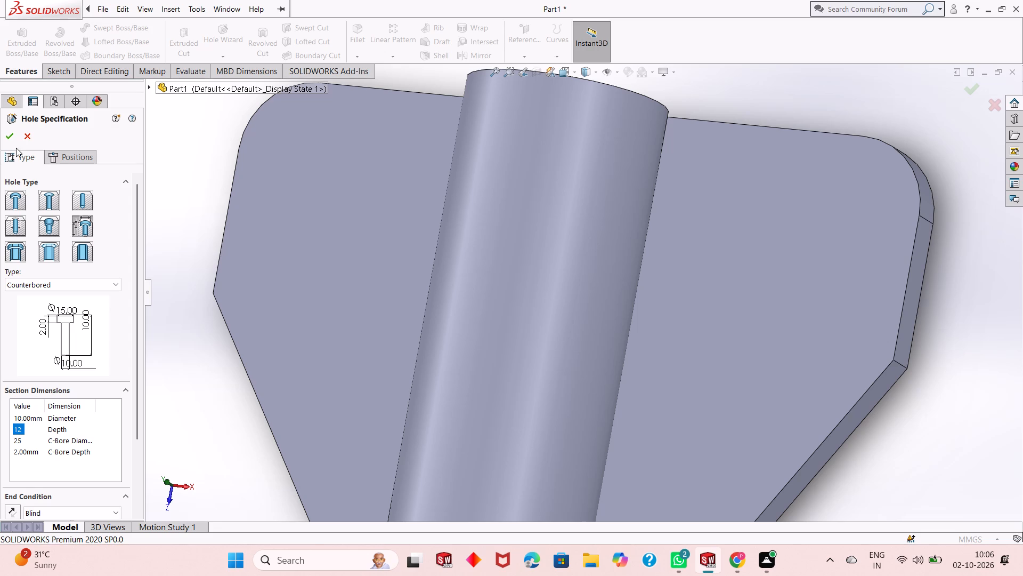
# Place the counterbored hole on the plate's cylinder-side face, at the arc centre of the rounded corner farther from the origin, and create it.
pyautogui.click(66, 155)
pyautogui.click(881, 235)
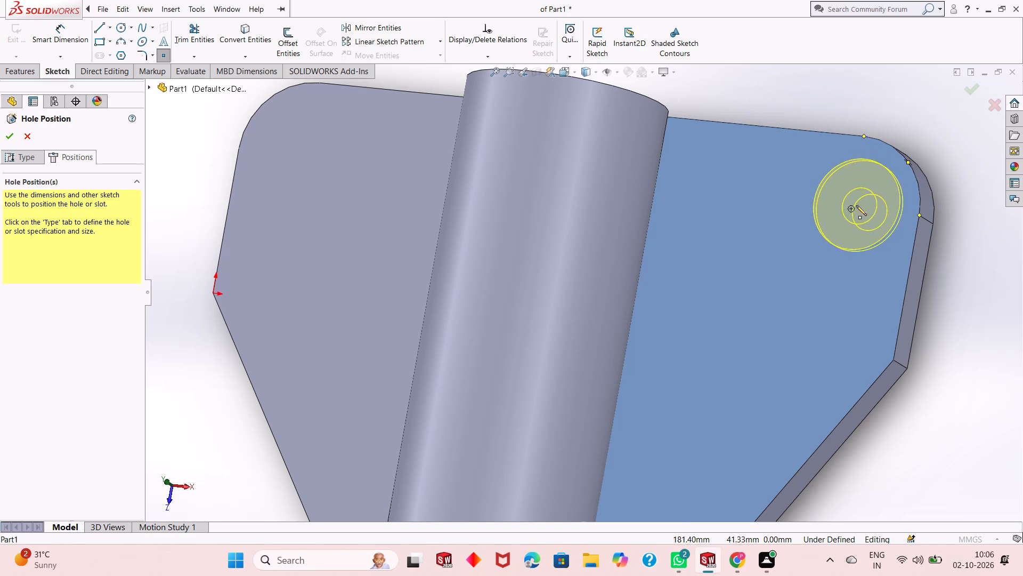
pyautogui.click(851, 209)
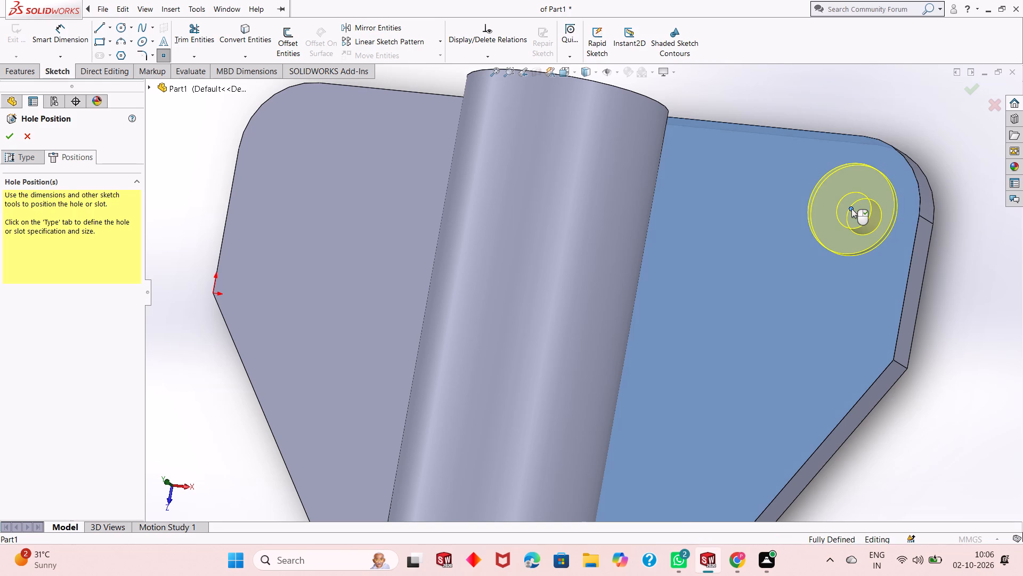
pyautogui.click(6, 139)
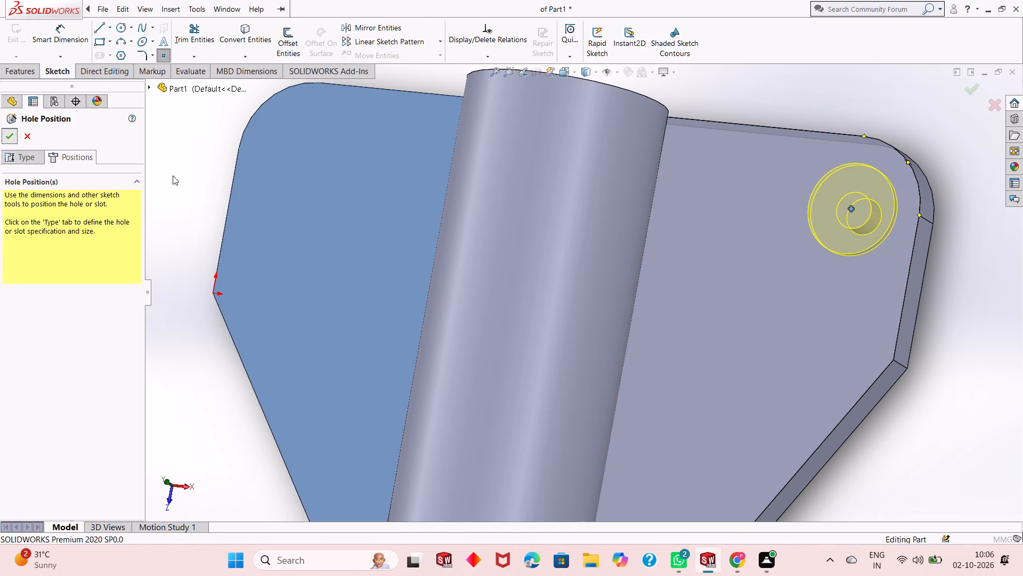
pyautogui.scroll(3, 362, 276)
pyautogui.press('Escape')
pyautogui.scroll(2, 397, 289)
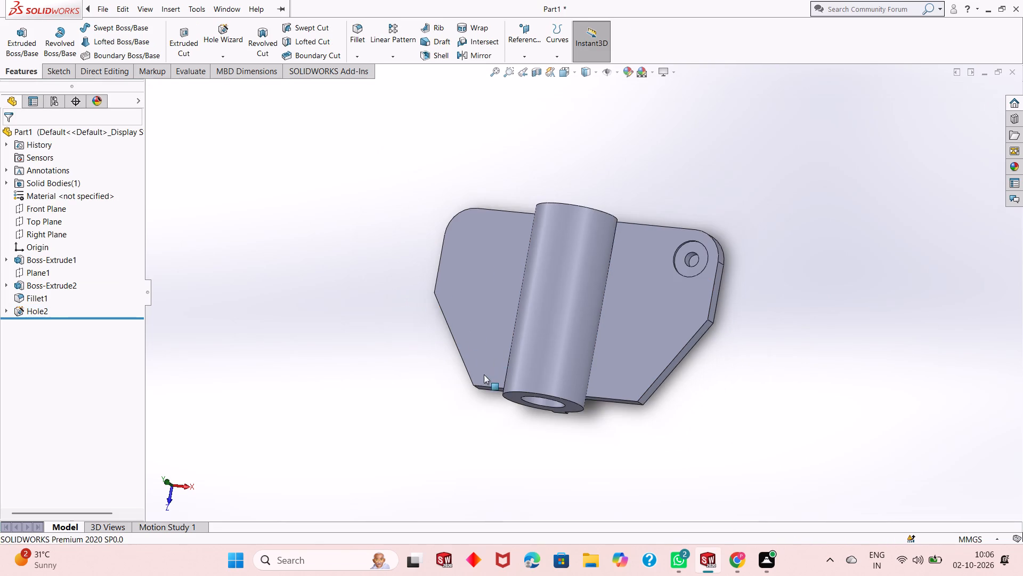
# Examine the new counterbored hole in the plate's rounded corner from several angles.
pyautogui.moveTo(484, 375); pyautogui.dragTo(450, 285, button='middle')
pyautogui.scroll(-2, 652, 359)
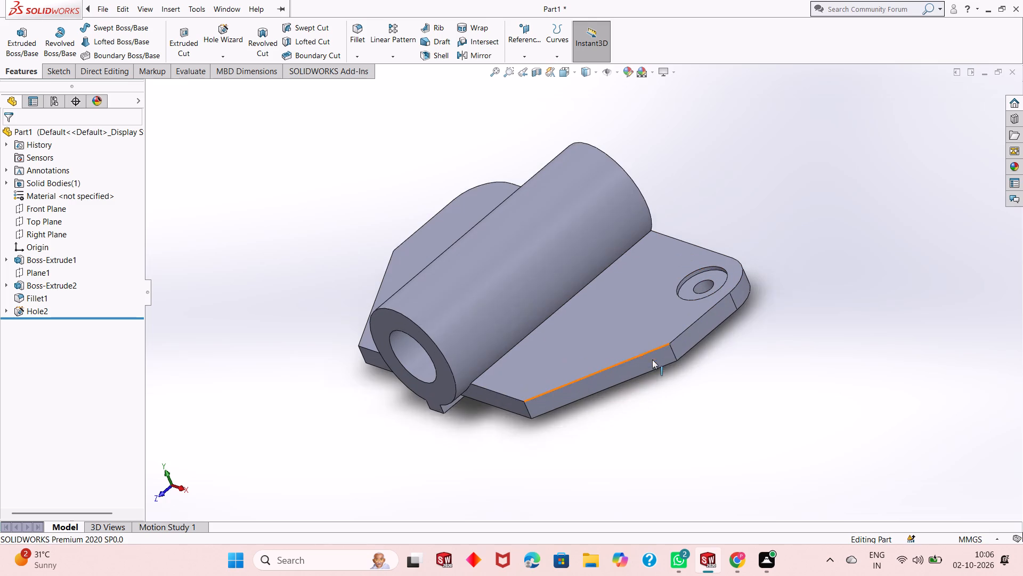
pyautogui.scroll(-1, 652, 359)
pyautogui.moveTo(727, 349); pyautogui.dragTo(752, 351, button='middle')
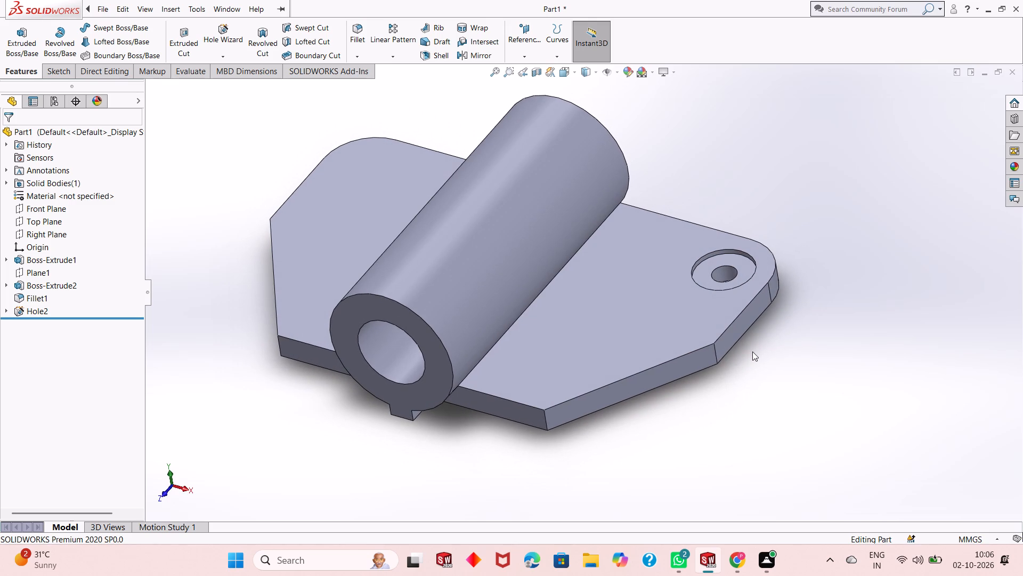
pyautogui.moveTo(752, 351); pyautogui.dragTo(754, 370, button='middle')
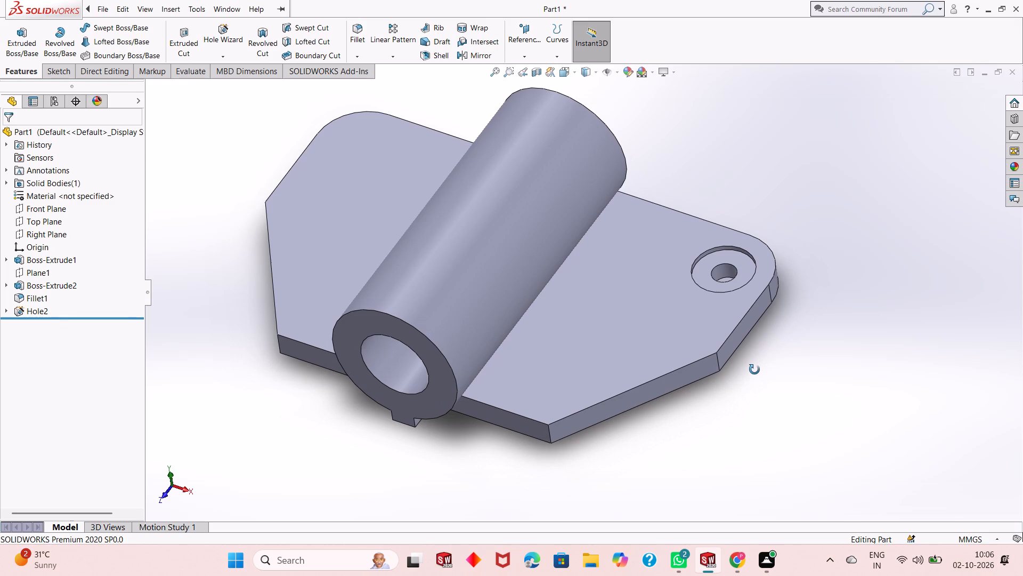
pyautogui.moveTo(754, 370); pyautogui.dragTo(766, 365, button='middle')
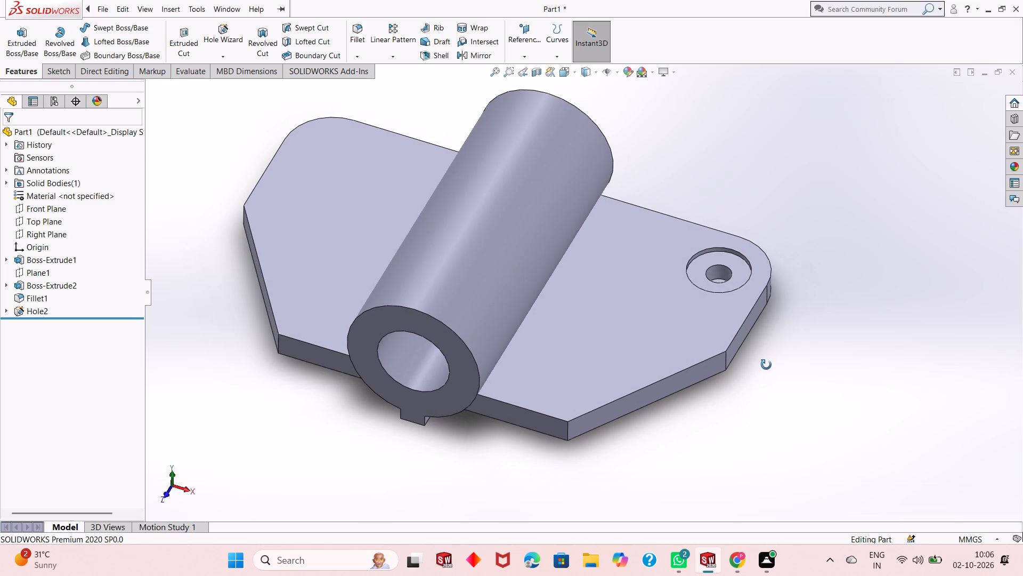
pyautogui.moveTo(766, 365); pyautogui.dragTo(754, 370, button='middle')
pyautogui.press('Escape')
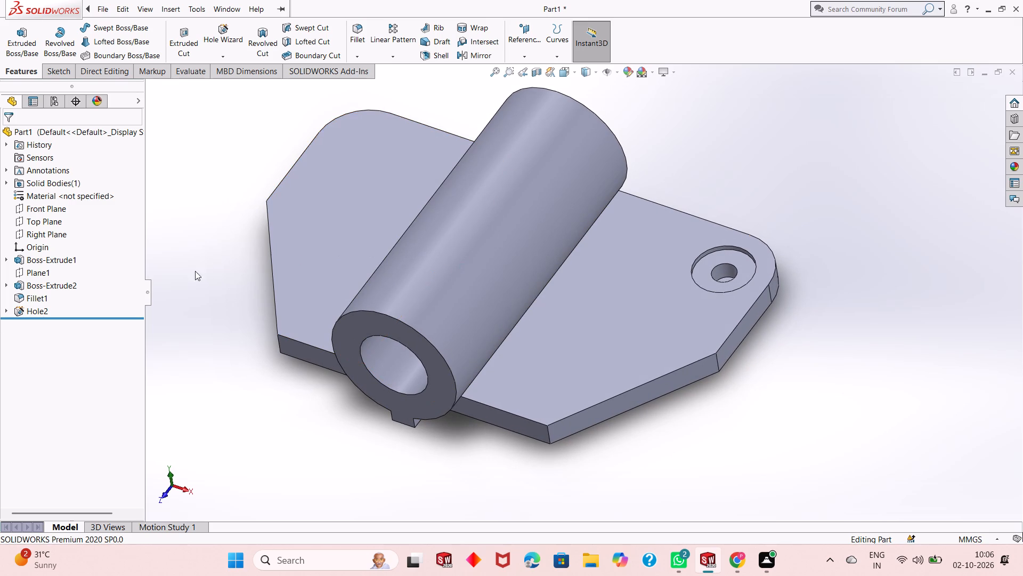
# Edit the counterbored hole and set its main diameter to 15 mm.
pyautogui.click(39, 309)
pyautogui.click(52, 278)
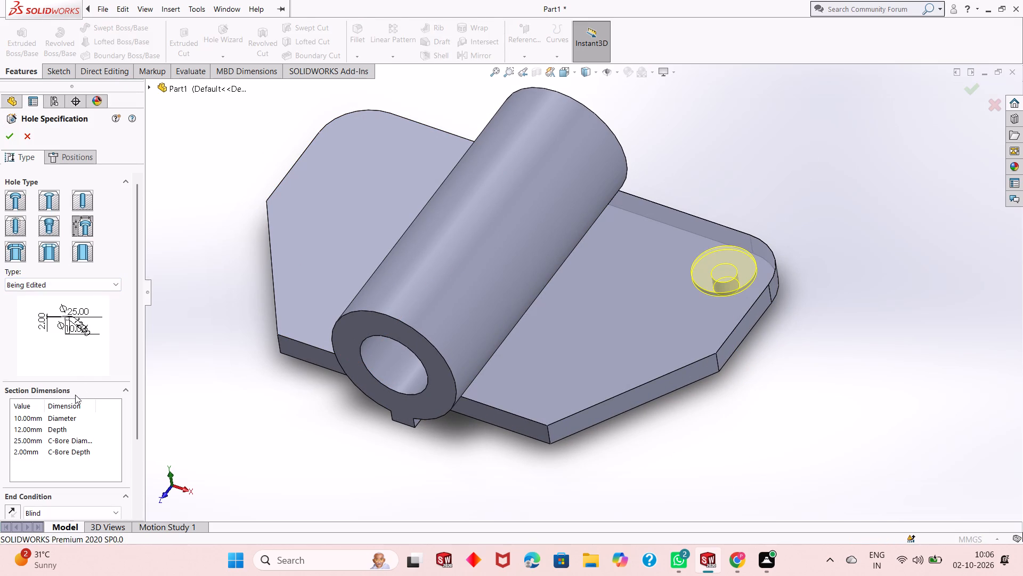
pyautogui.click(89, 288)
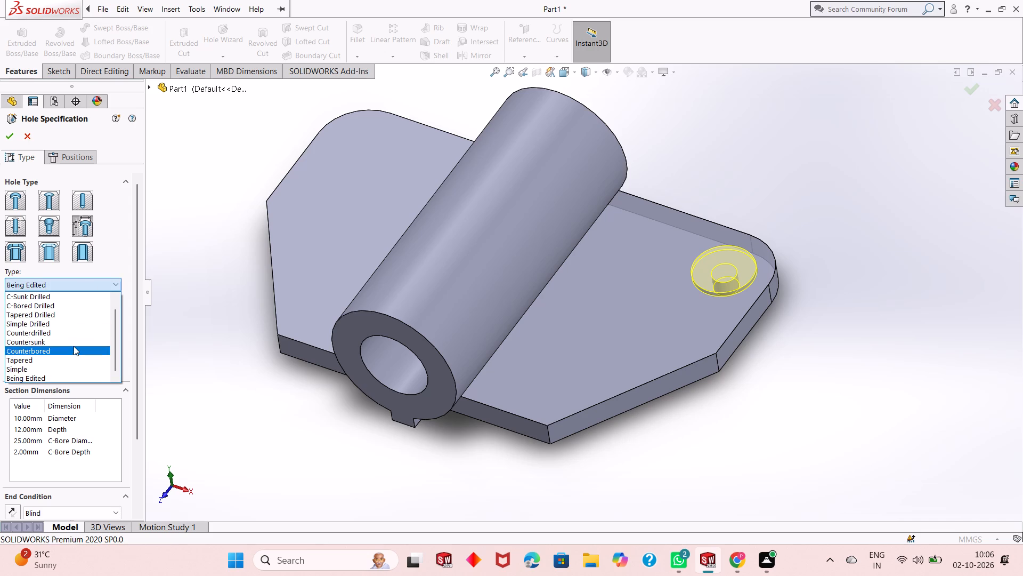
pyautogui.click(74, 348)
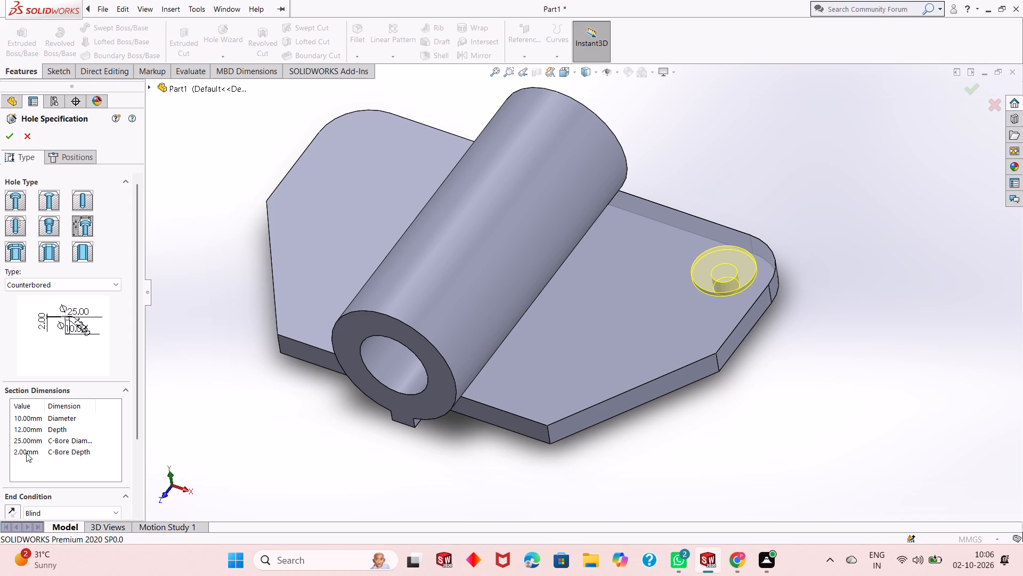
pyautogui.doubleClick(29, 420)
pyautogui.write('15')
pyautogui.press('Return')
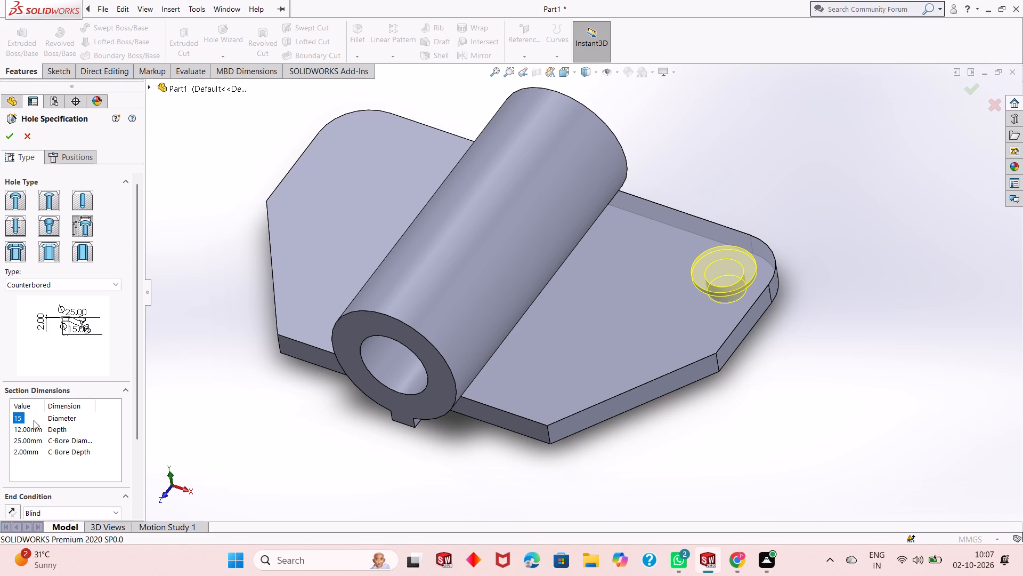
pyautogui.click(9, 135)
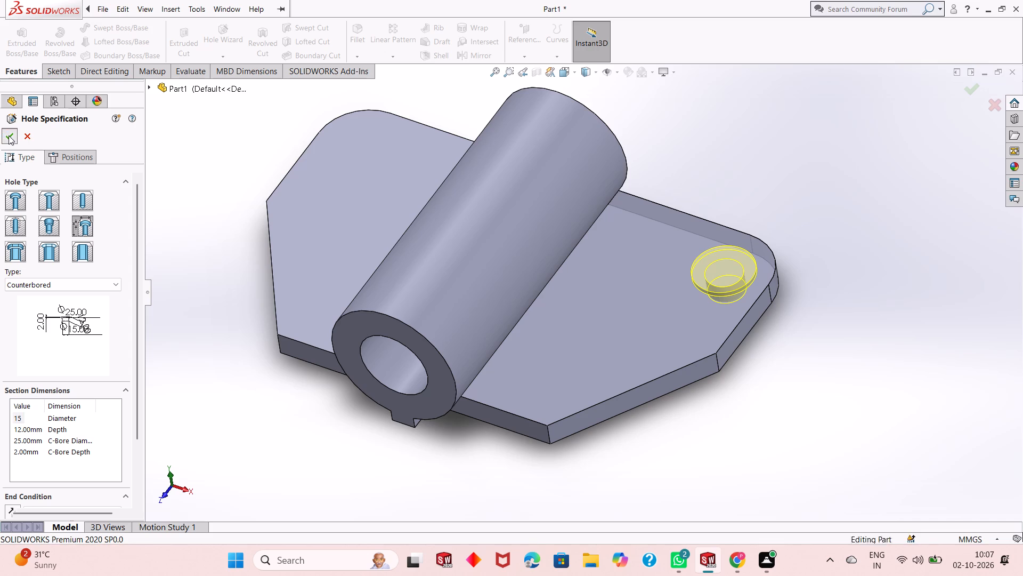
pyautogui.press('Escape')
# Edit the counterbored hole again and set its main diameter to 12 mm.
pyautogui.moveTo(462, 284); pyautogui.dragTo(468, 269, button='middle')
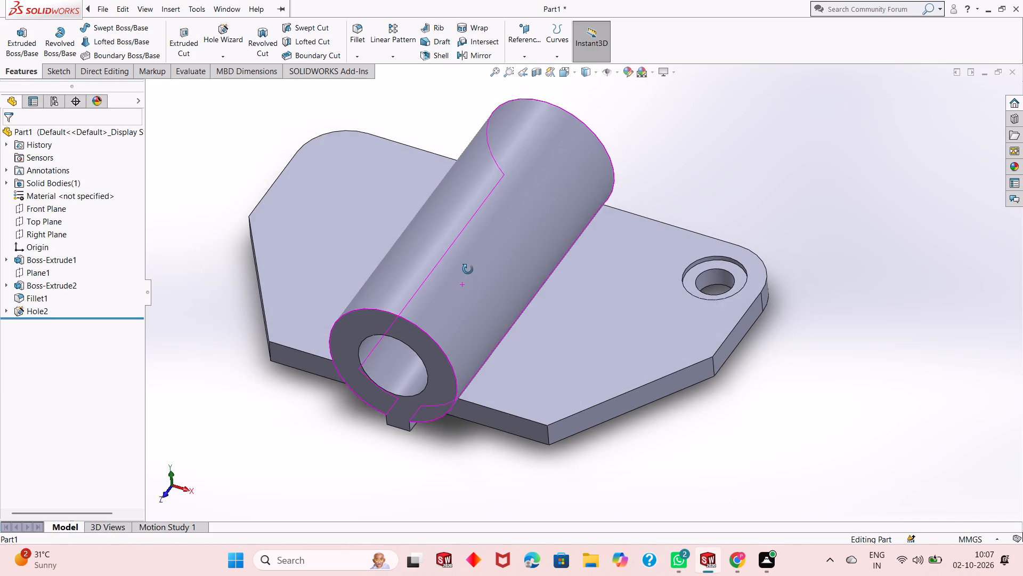
pyautogui.moveTo(468, 269); pyautogui.dragTo(462, 270, button='middle')
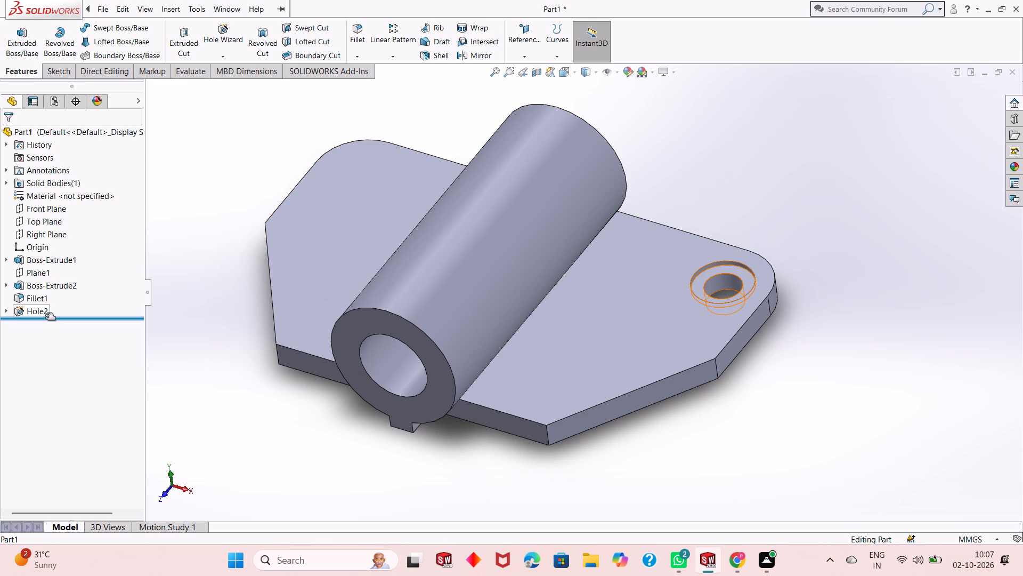
pyautogui.click(29, 310)
pyautogui.click(40, 278)
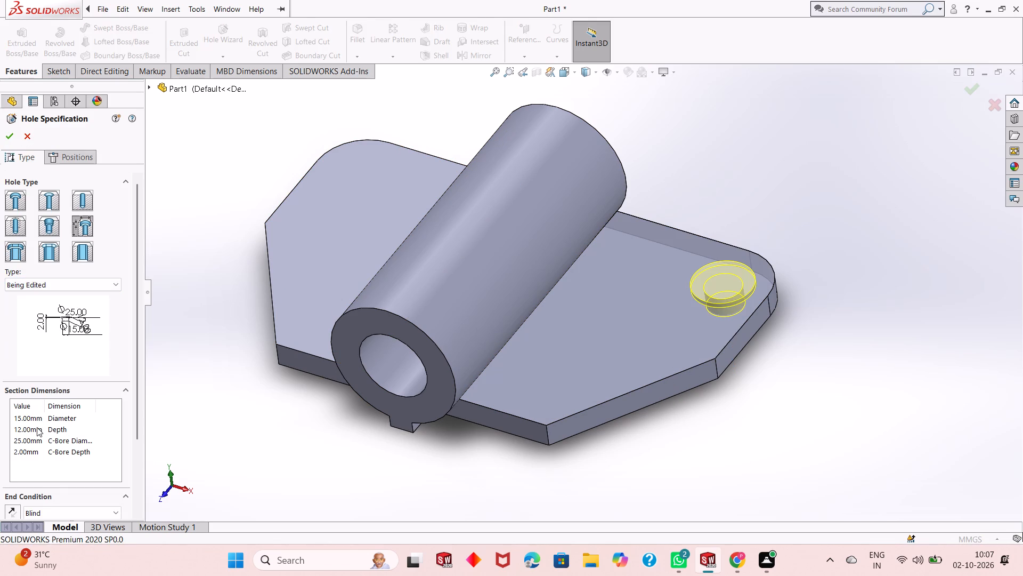
pyautogui.click(31, 412)
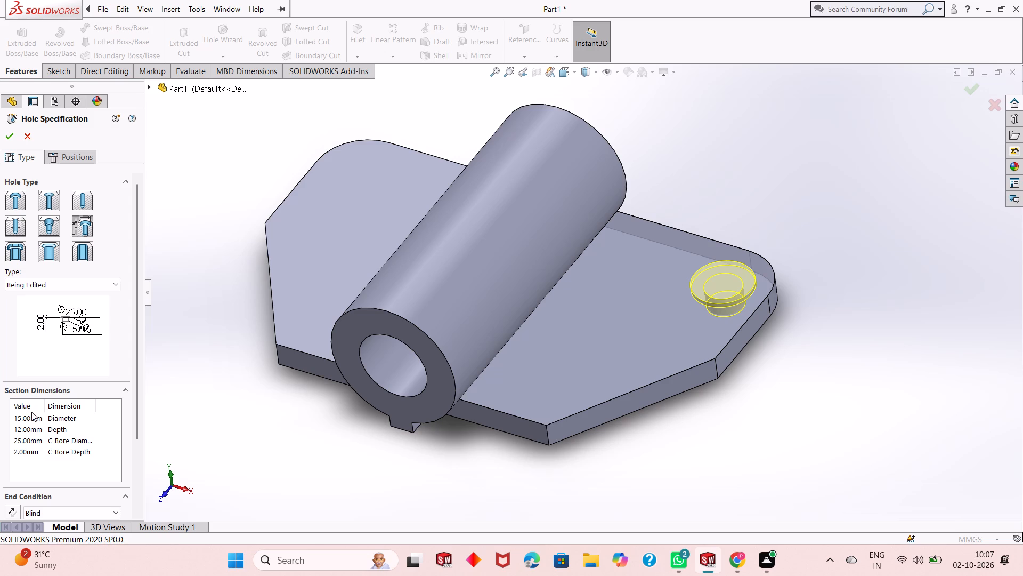
pyautogui.doubleClick(31, 416)
pyautogui.write('12')
pyautogui.press('Return')
pyautogui.click(11, 129)
# Examine the resized counterbored hole and the plate from several angles.
pyautogui.moveTo(330, 308); pyautogui.dragTo(330, 310, button='middle')
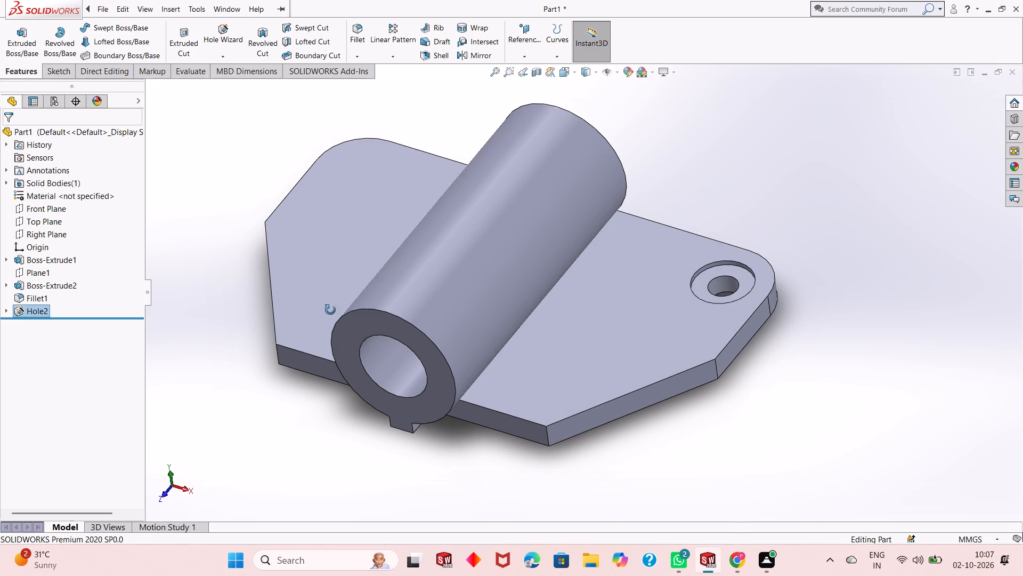
pyautogui.moveTo(330, 310); pyautogui.dragTo(321, 315, button='middle')
pyautogui.moveTo(637, 264); pyautogui.dragTo(670, 338, button='middle')
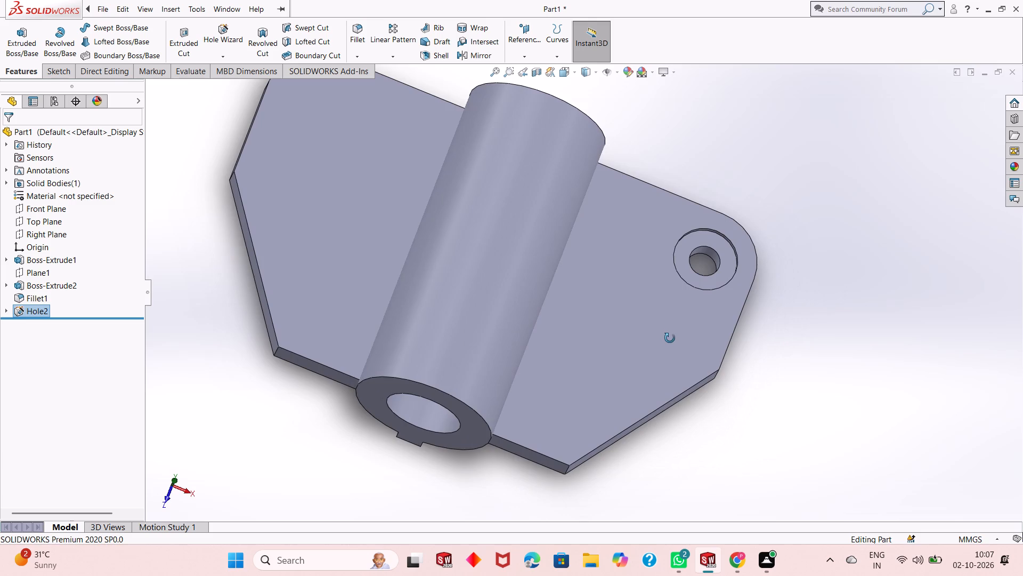
pyautogui.moveTo(670, 338); pyautogui.dragTo(638, 249, button='middle')
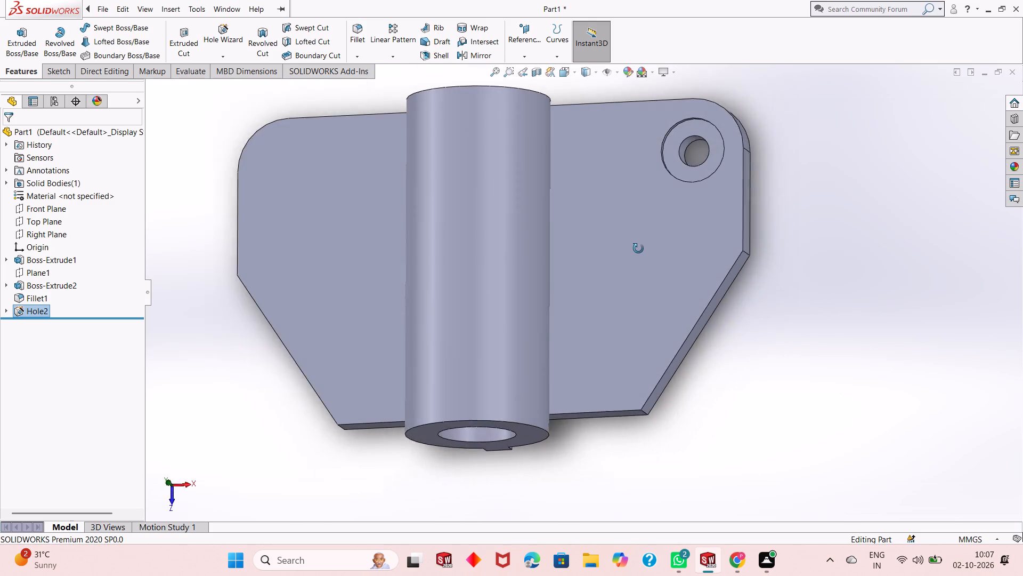
pyautogui.moveTo(638, 249); pyautogui.dragTo(657, 257, button='middle')
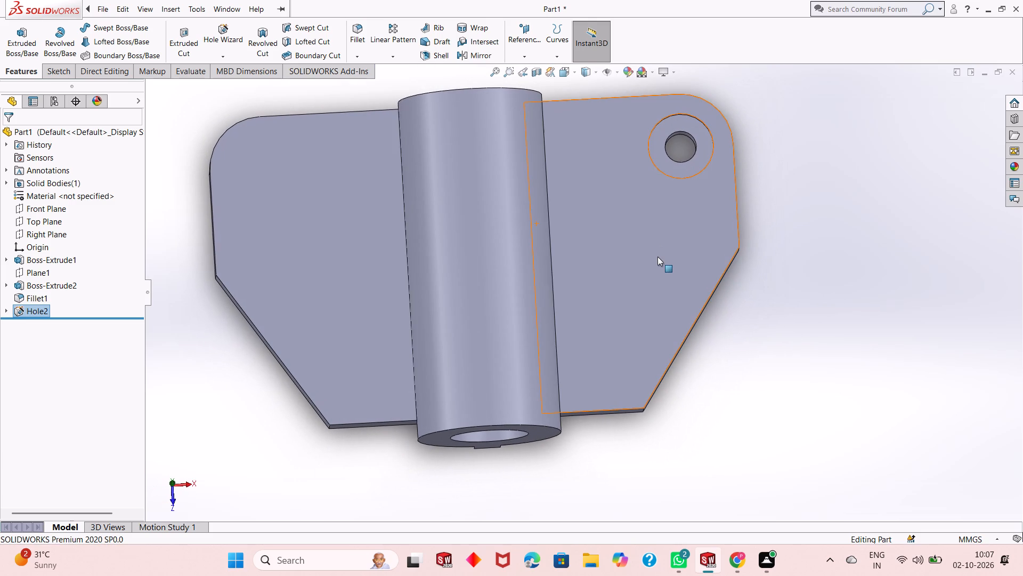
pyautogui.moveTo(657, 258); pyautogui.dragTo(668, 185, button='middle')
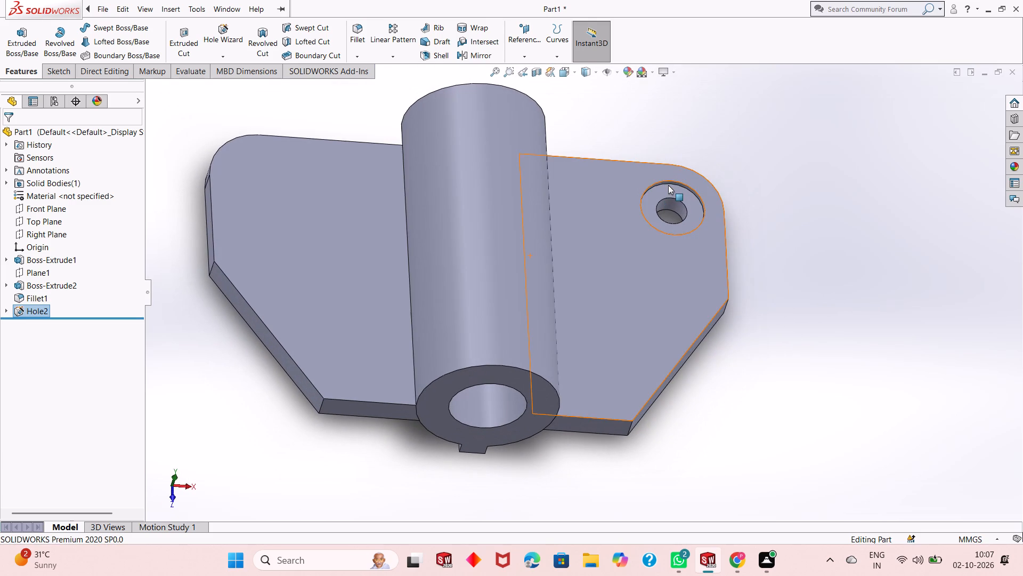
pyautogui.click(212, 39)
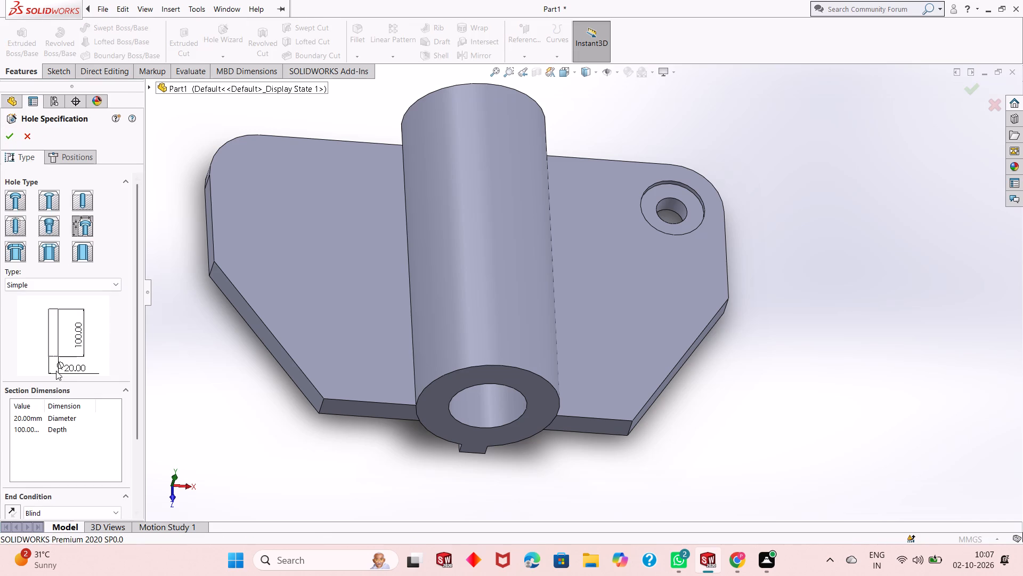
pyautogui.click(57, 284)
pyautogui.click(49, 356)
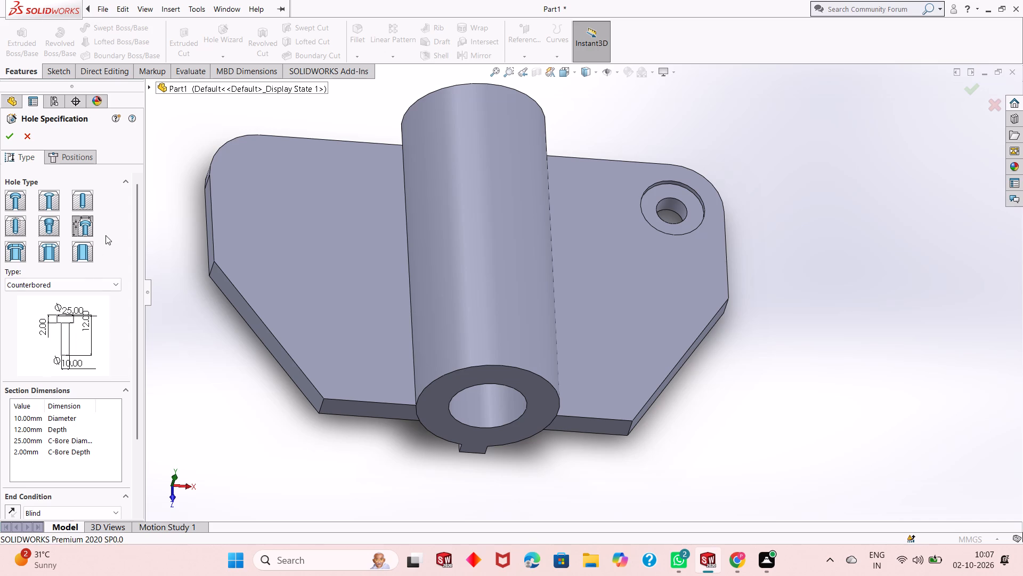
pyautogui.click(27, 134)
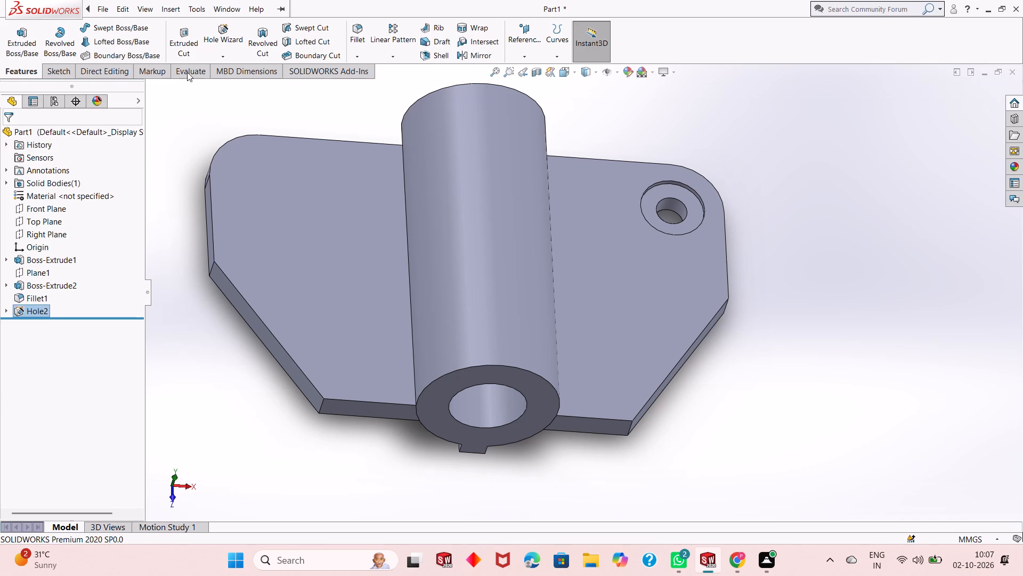
# Open the existing counterbored hole's definition to check its section dimensions, leaving them as they are.
pyautogui.click(28, 312)
pyautogui.click(44, 280)
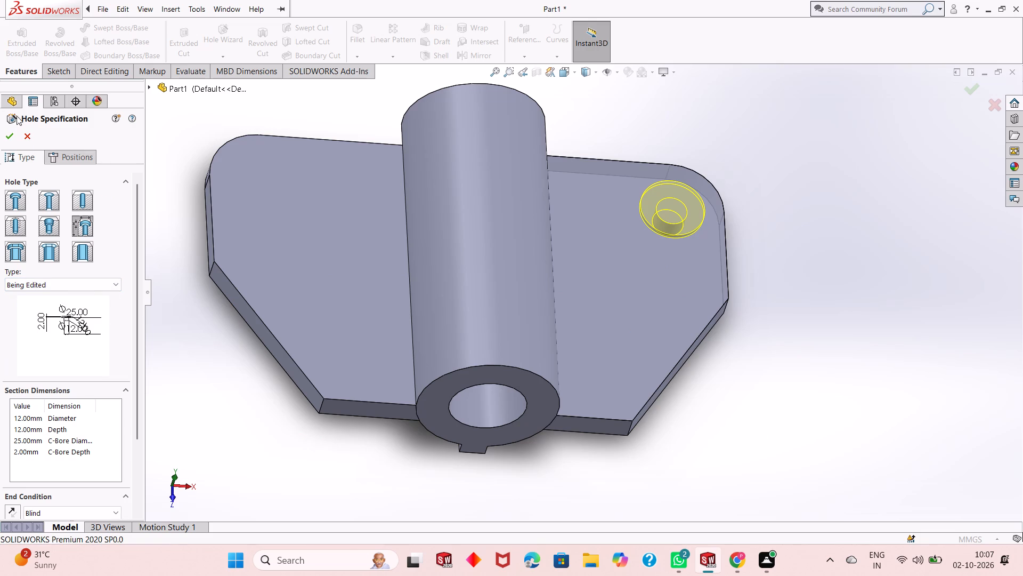
pyautogui.click(10, 138)
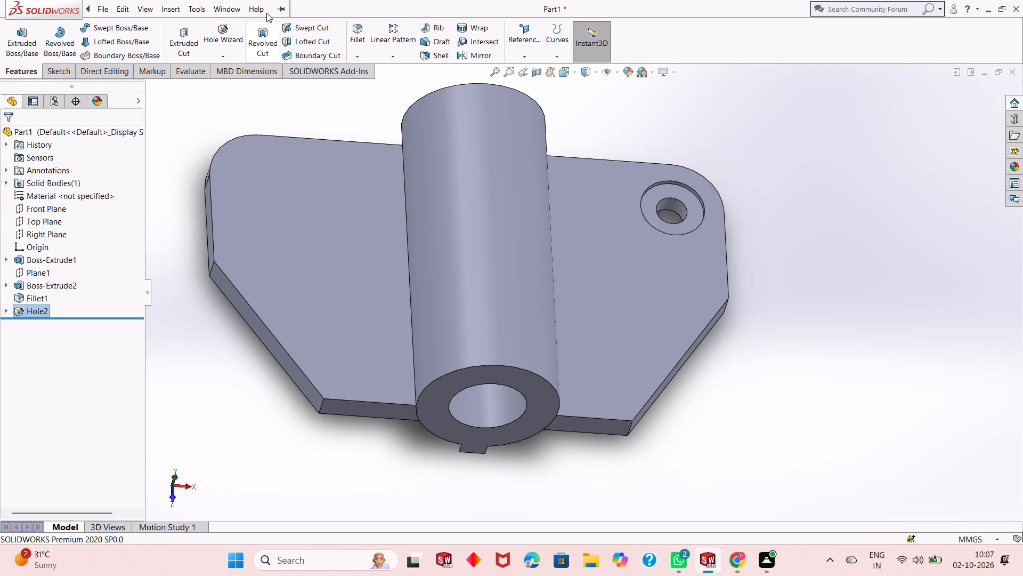
# Add a counterbored hole, 12 mm diameter and 12 mm deep with a 25 mm by 2 mm counterbore, centred on the plate's other rounded corner.
pyautogui.click(224, 31)
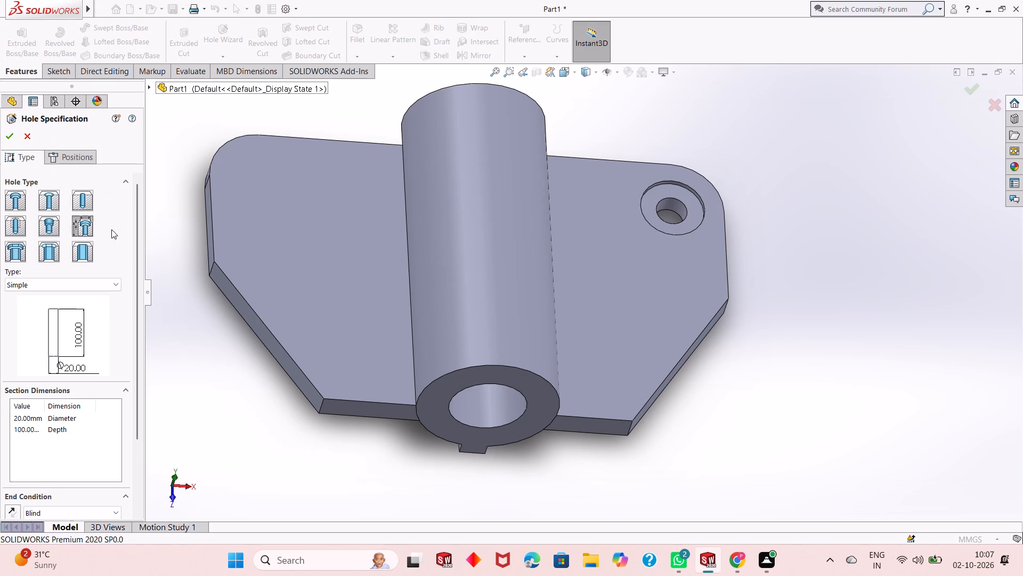
pyautogui.click(85, 227)
pyautogui.click(77, 285)
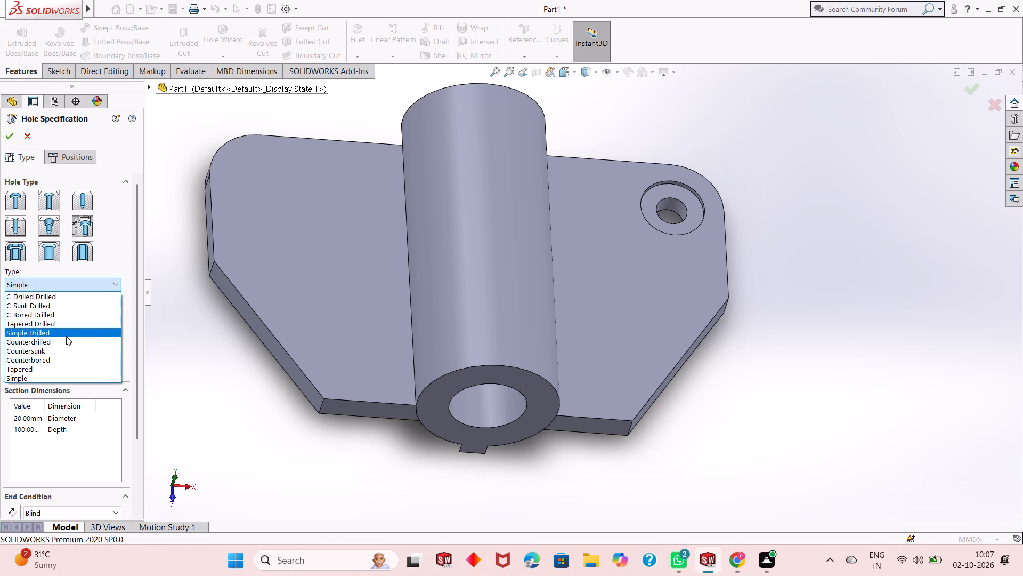
pyautogui.click(68, 358)
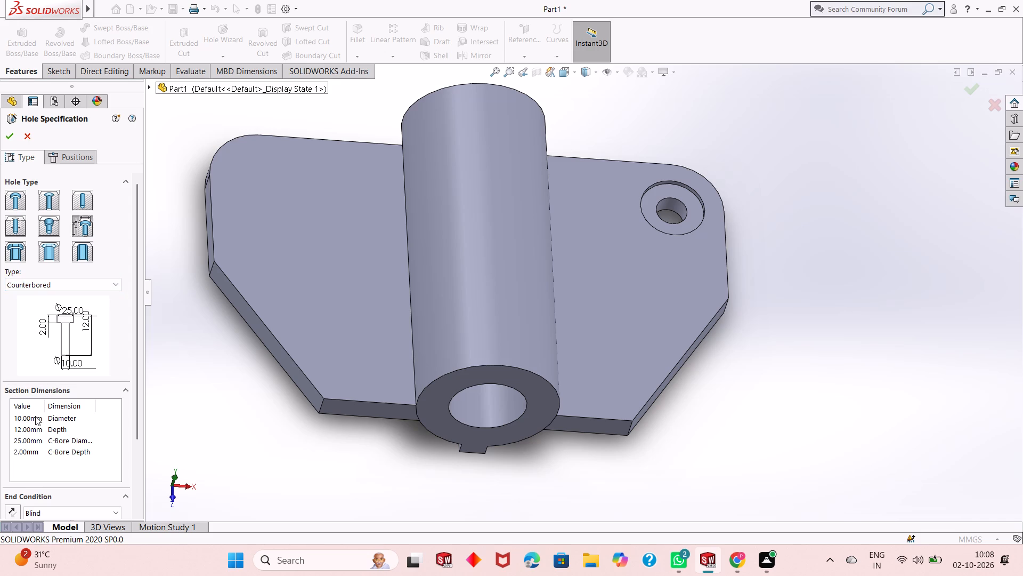
pyautogui.doubleClick(35, 417)
pyautogui.write('12')
pyautogui.press('Return')
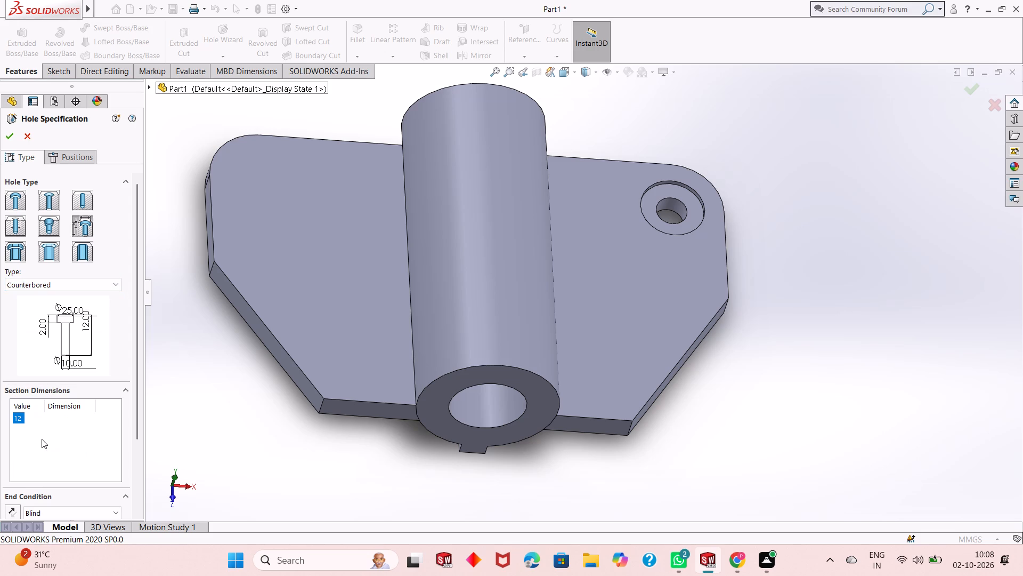
pyautogui.click(52, 157)
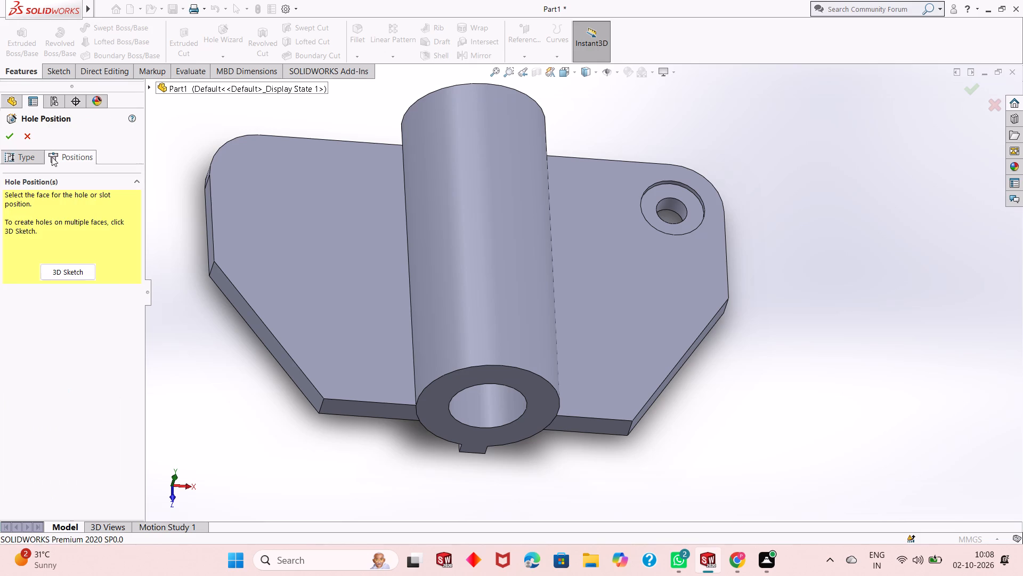
pyautogui.click(273, 220)
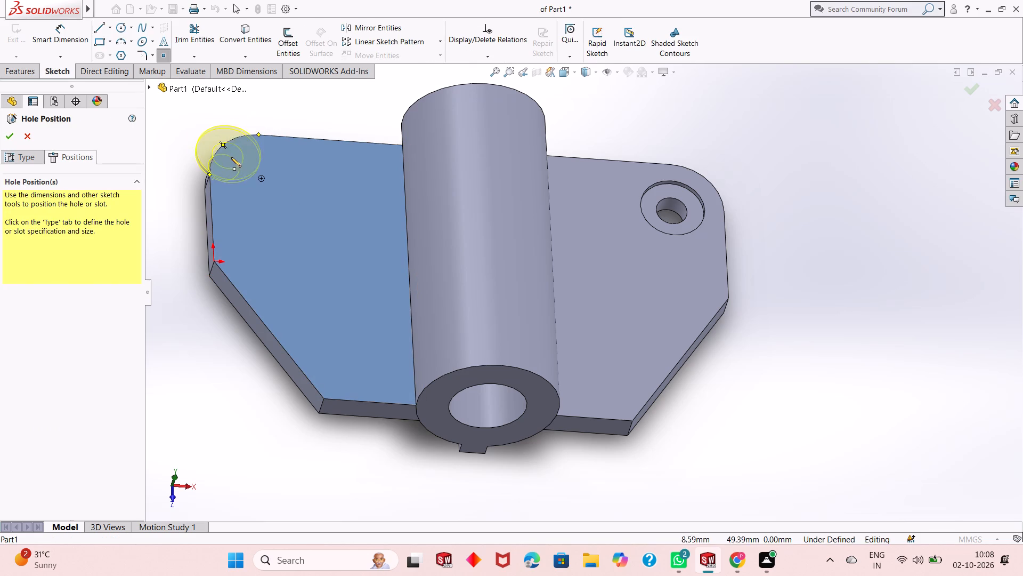
pyautogui.click(262, 177)
pyautogui.click(13, 134)
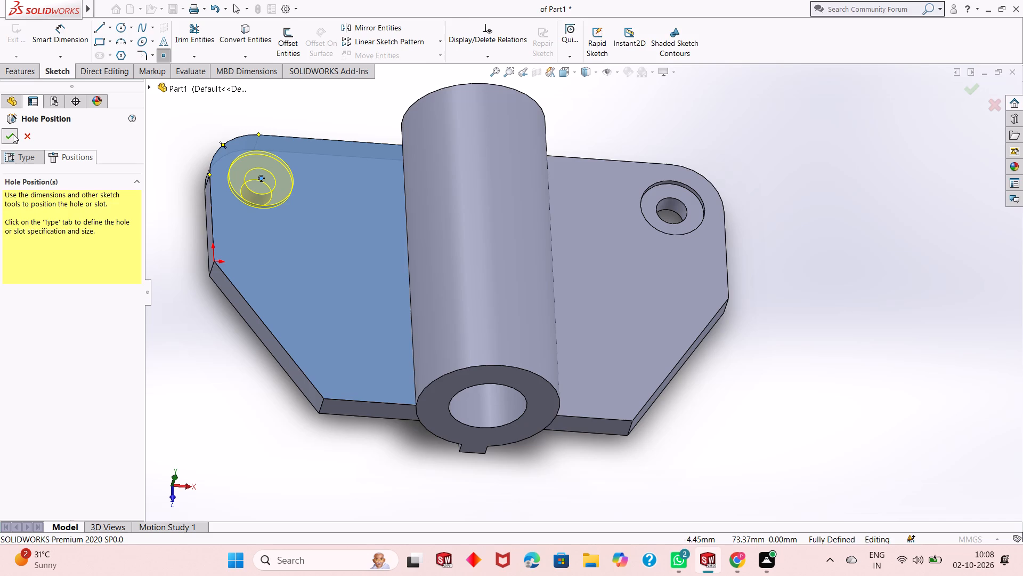
pyautogui.press('Escape')
# Examine both counterbored holes, the plate's underside and the keyed cylinder from several angles.
pyautogui.moveTo(615, 291); pyautogui.dragTo(614, 290, button='middle')
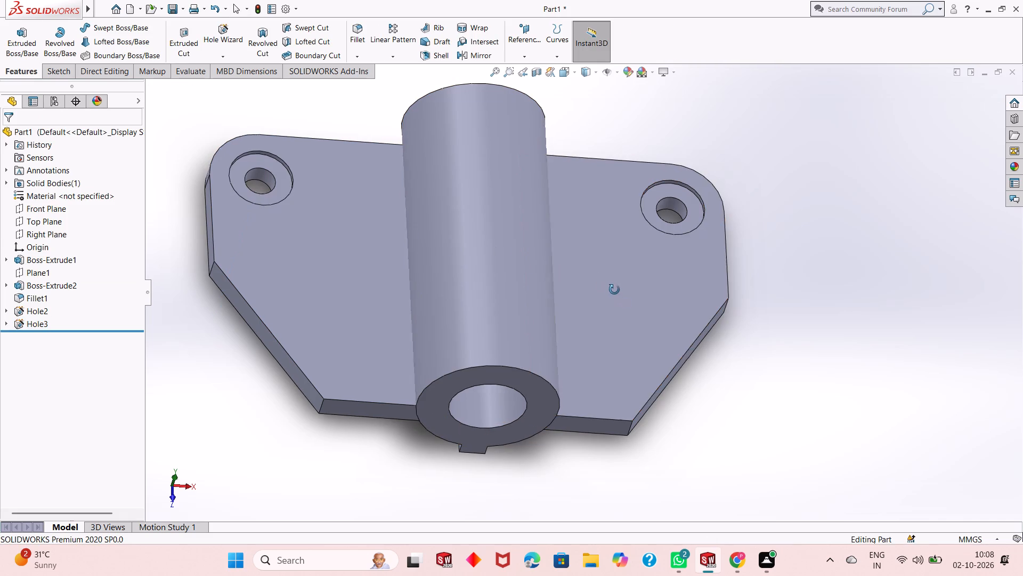
pyautogui.moveTo(614, 290); pyautogui.dragTo(571, 254, button='middle')
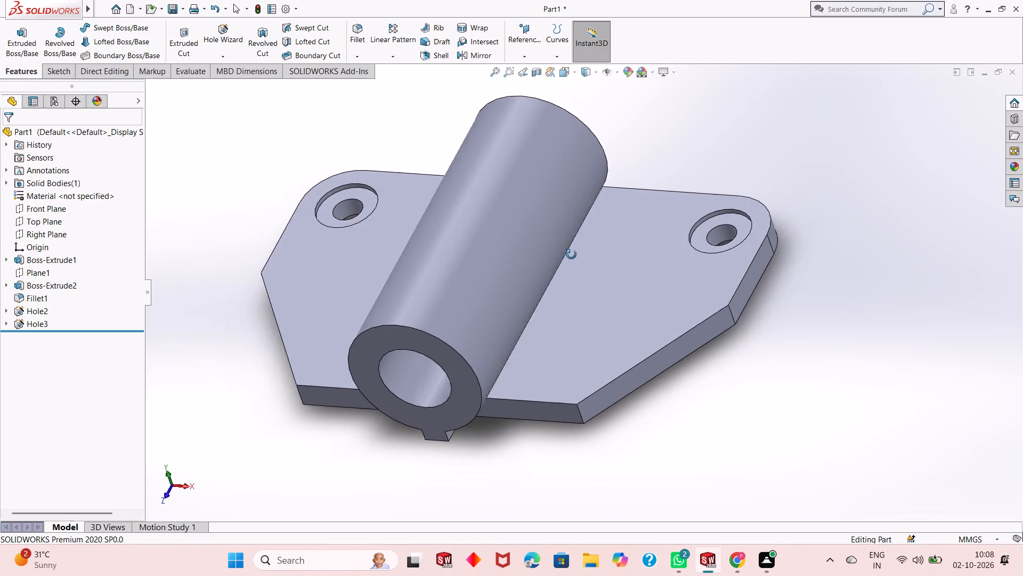
pyautogui.moveTo(571, 254); pyautogui.dragTo(680, 225, button='middle')
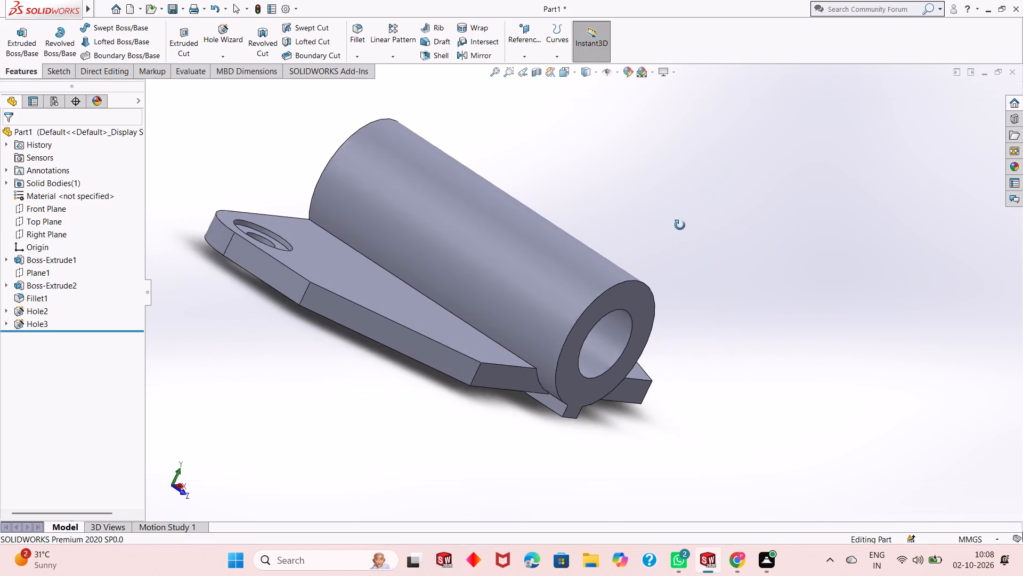
pyautogui.moveTo(680, 225); pyautogui.dragTo(656, 252, button='middle')
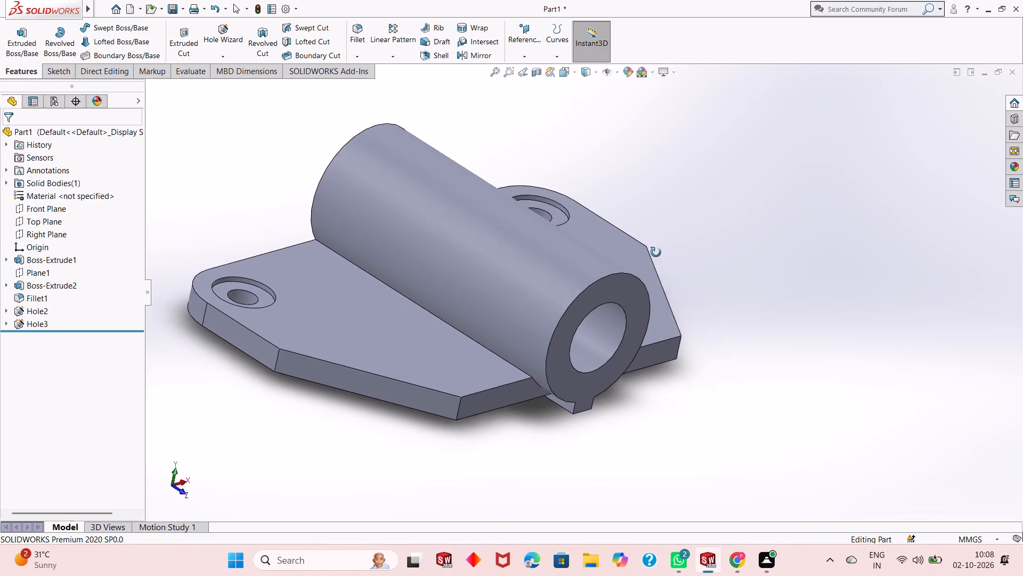
pyautogui.moveTo(656, 252); pyautogui.dragTo(532, 341, button='middle')
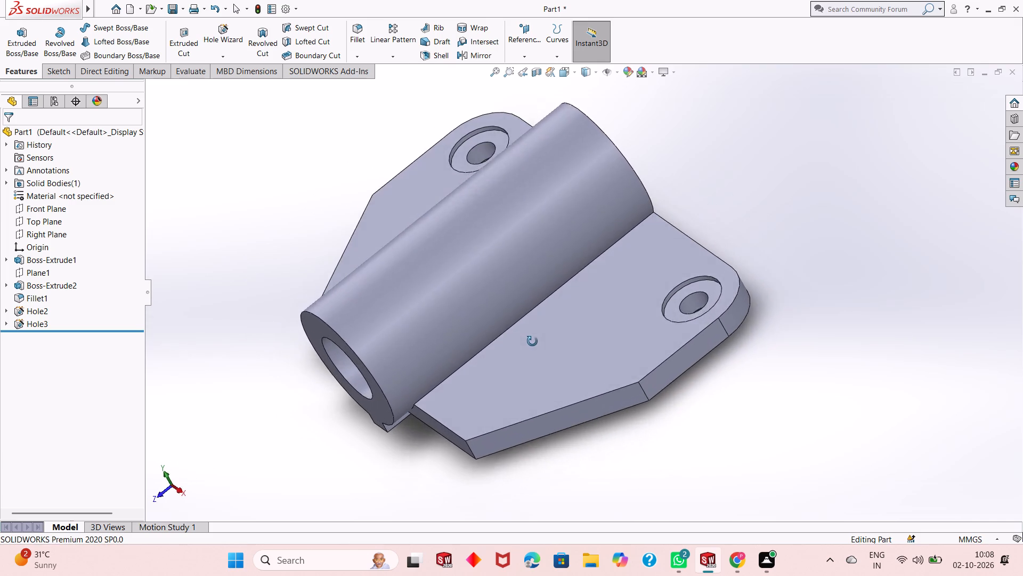
pyautogui.moveTo(532, 341); pyautogui.dragTo(574, 385, button='middle')
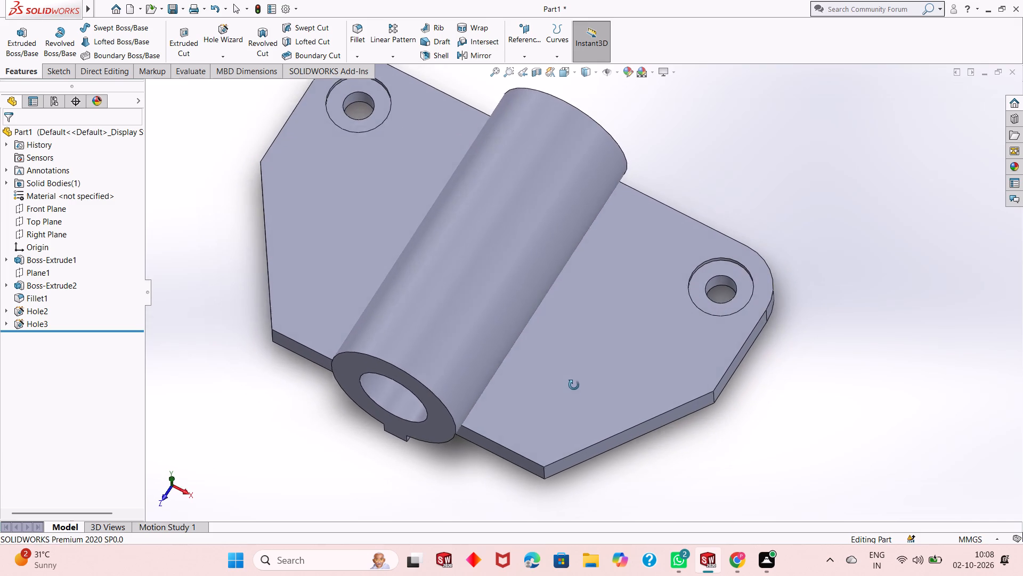
pyautogui.moveTo(574, 385); pyautogui.dragTo(559, 346, button='middle')
pyautogui.scroll(1, 557, 345)
pyautogui.moveTo(571, 467); pyautogui.dragTo(569, 455, button='middle')
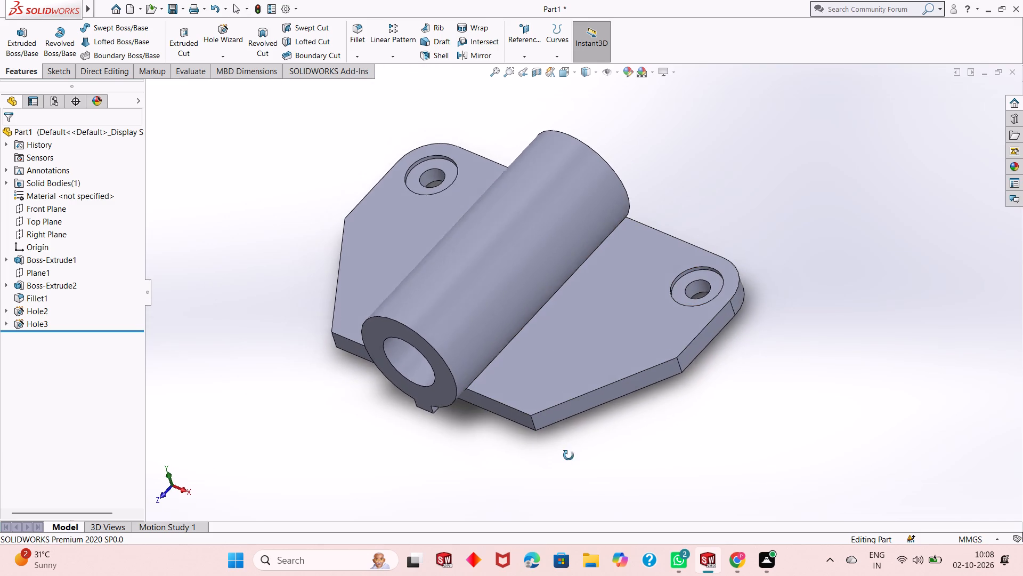
pyautogui.moveTo(569, 455); pyautogui.dragTo(670, 209, button='middle')
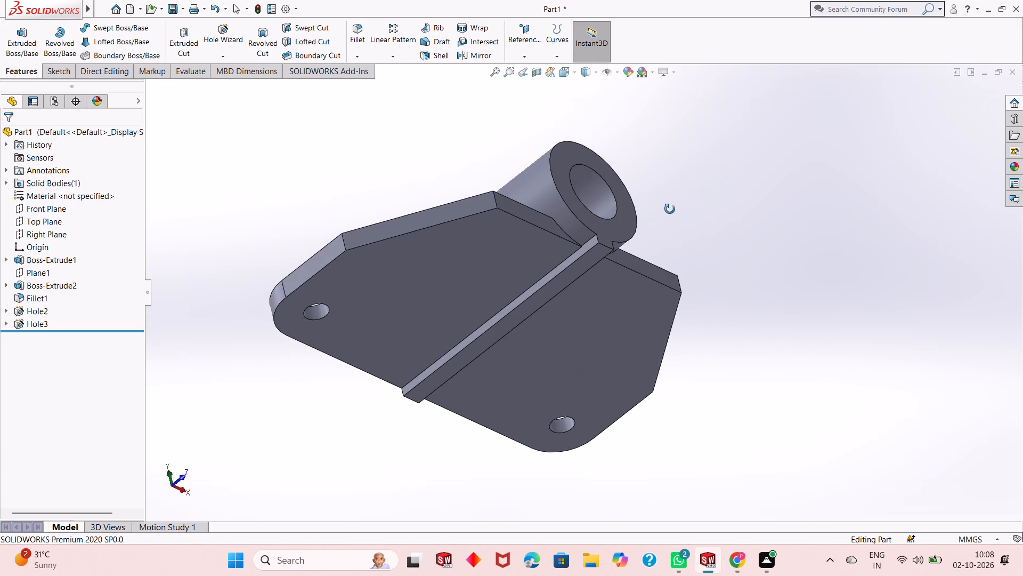
pyautogui.moveTo(670, 209); pyautogui.dragTo(565, 436, button='middle')
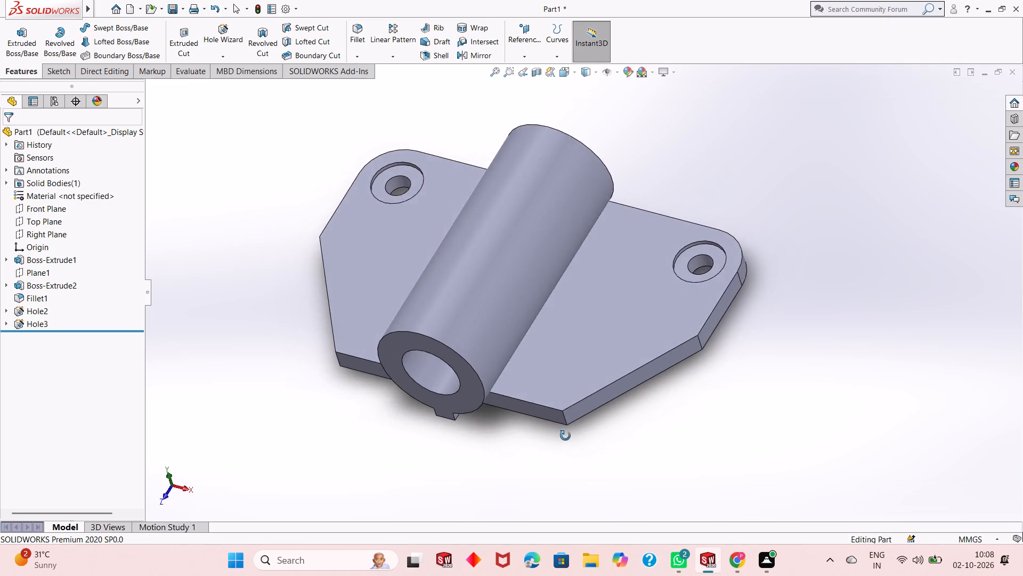
pyautogui.moveTo(565, 436); pyautogui.dragTo(555, 363, button='middle')
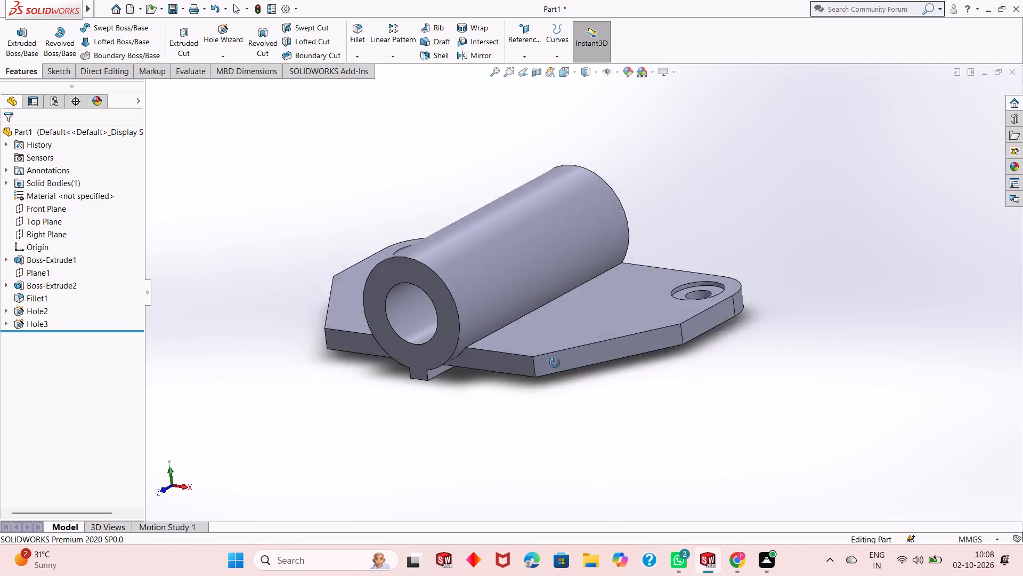
pyautogui.moveTo(555, 363); pyautogui.dragTo(558, 417, button='middle')
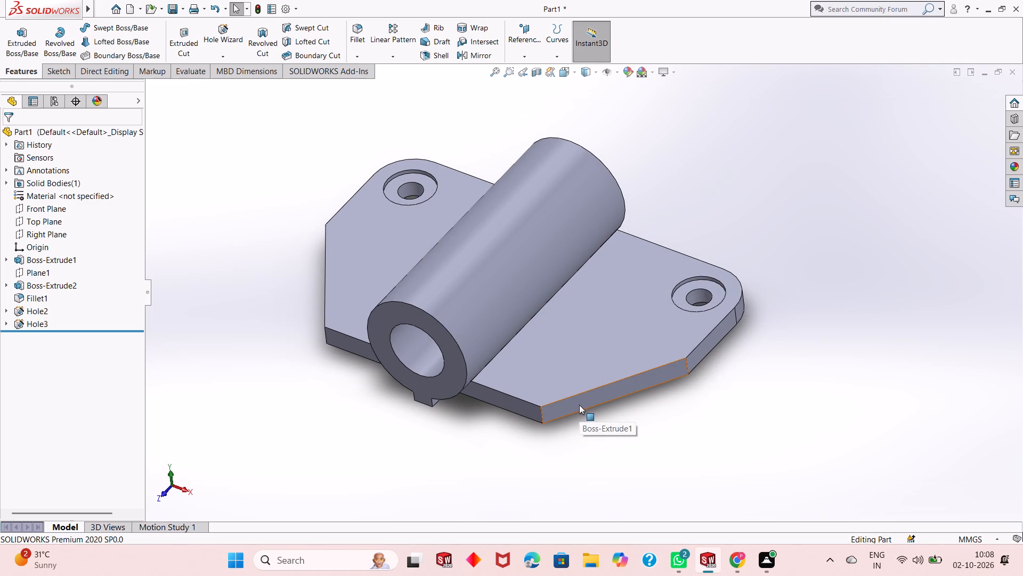
pyautogui.scroll(-1, 531, 339)
pyautogui.moveTo(313, 407); pyautogui.dragTo(320, 409, button='middle')
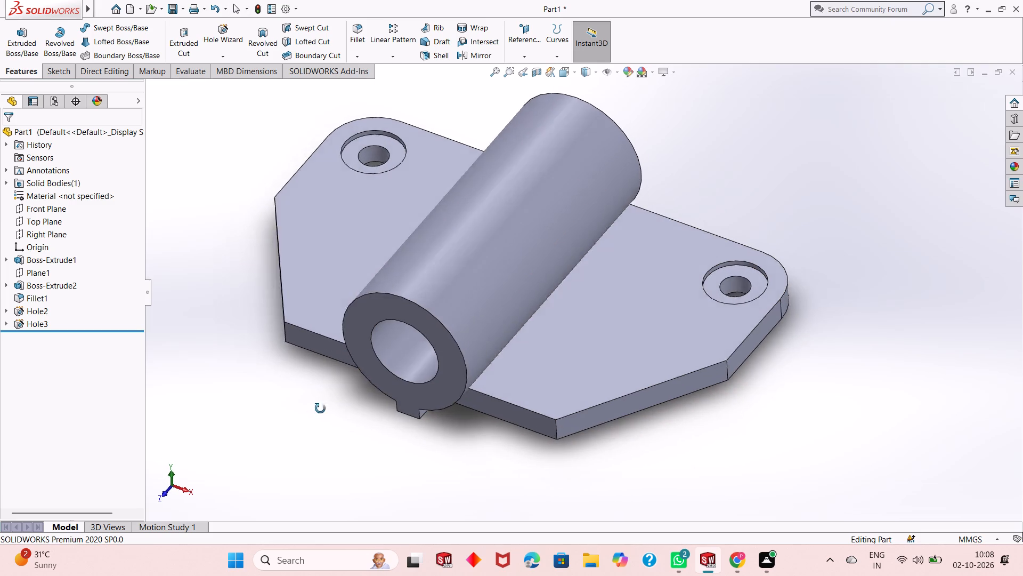
pyautogui.moveTo(320, 409); pyautogui.dragTo(334, 353, button='middle')
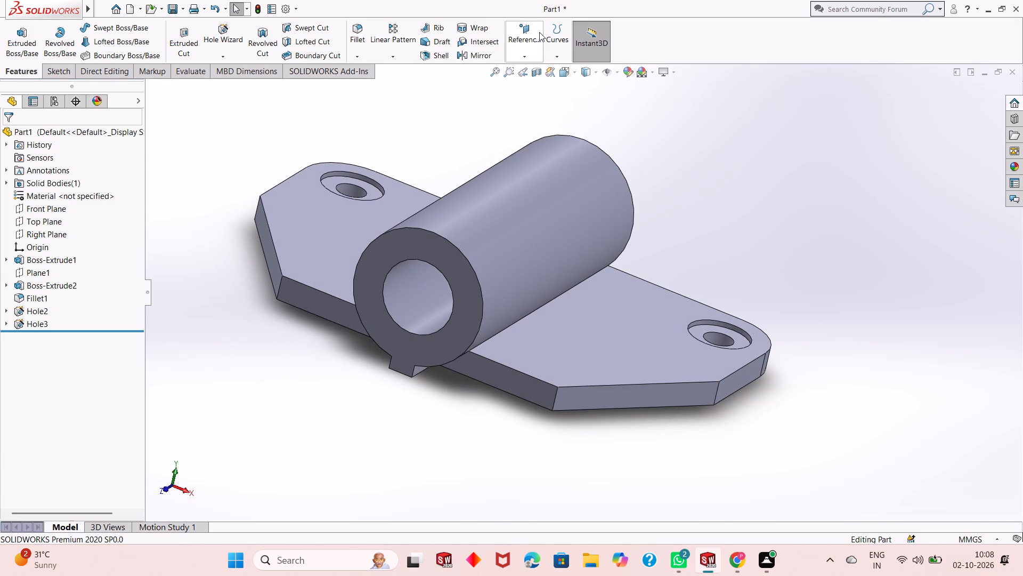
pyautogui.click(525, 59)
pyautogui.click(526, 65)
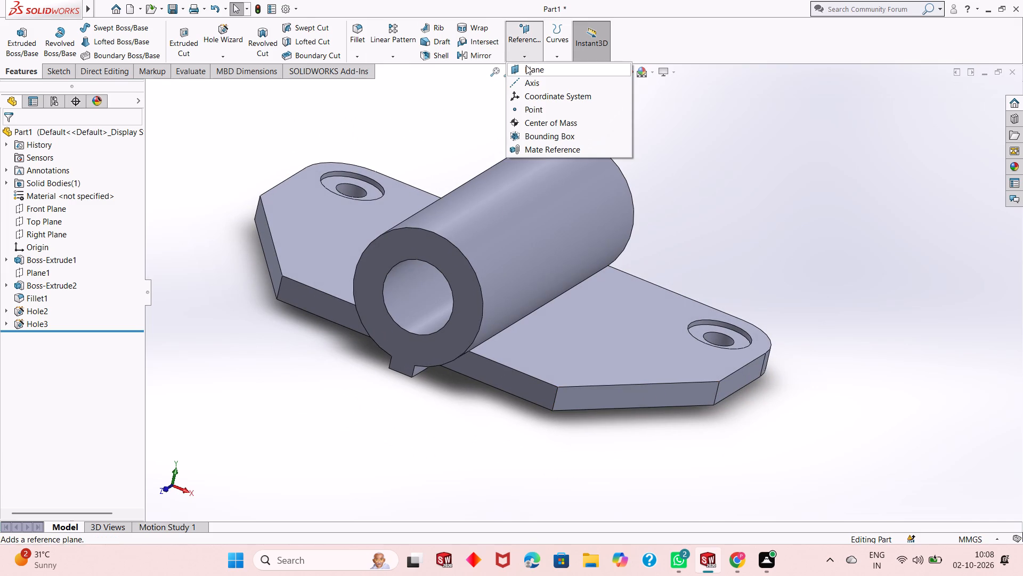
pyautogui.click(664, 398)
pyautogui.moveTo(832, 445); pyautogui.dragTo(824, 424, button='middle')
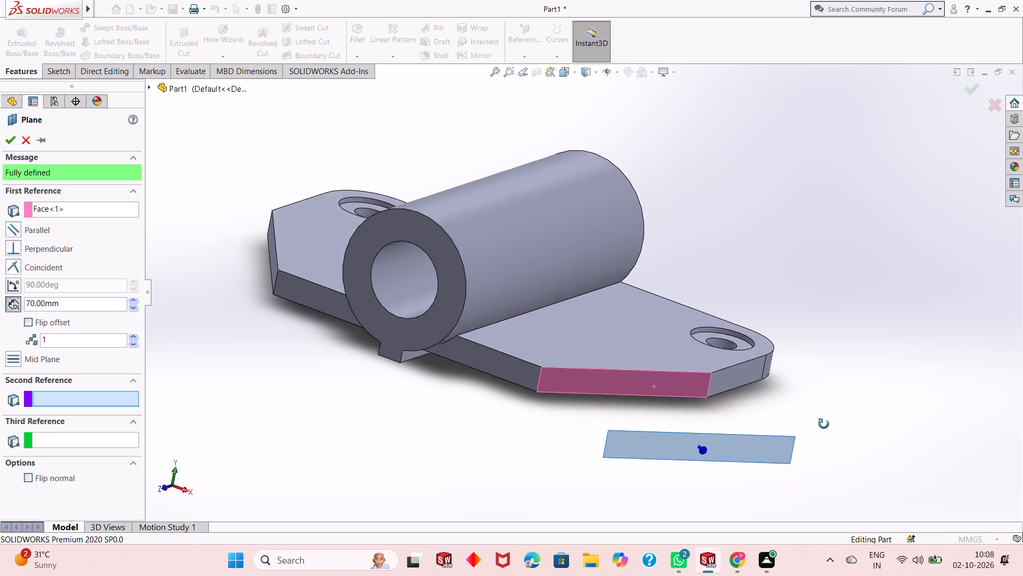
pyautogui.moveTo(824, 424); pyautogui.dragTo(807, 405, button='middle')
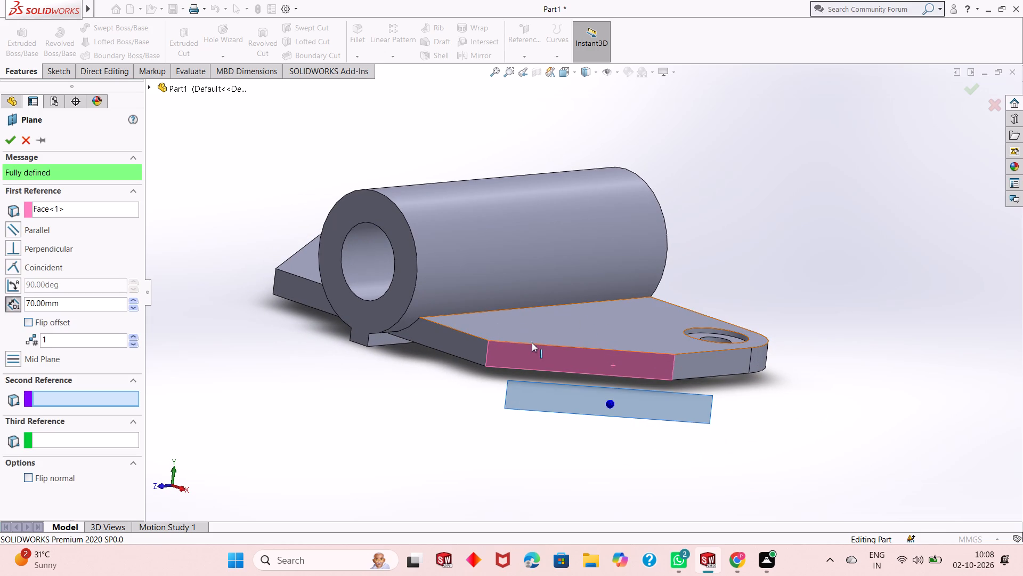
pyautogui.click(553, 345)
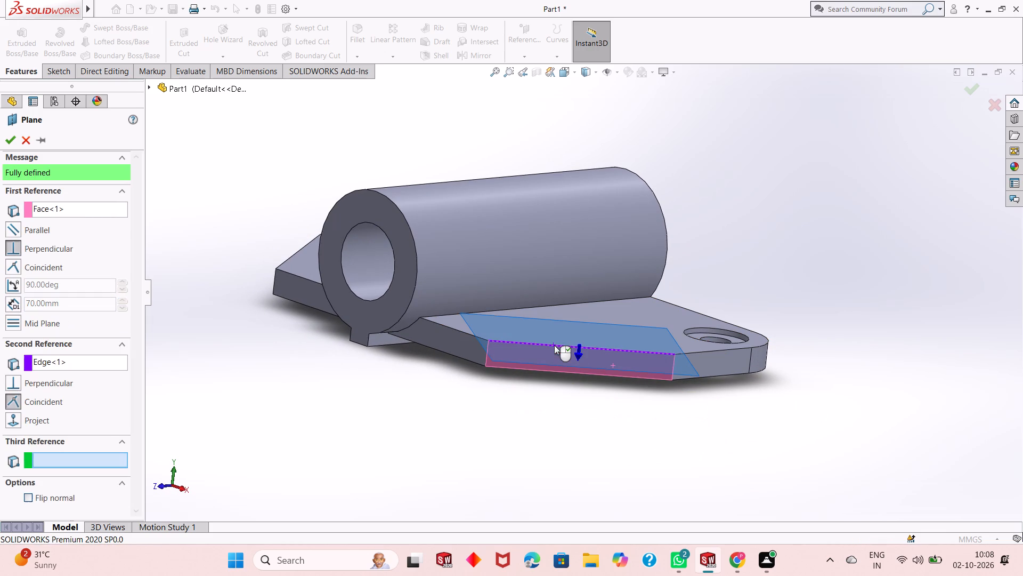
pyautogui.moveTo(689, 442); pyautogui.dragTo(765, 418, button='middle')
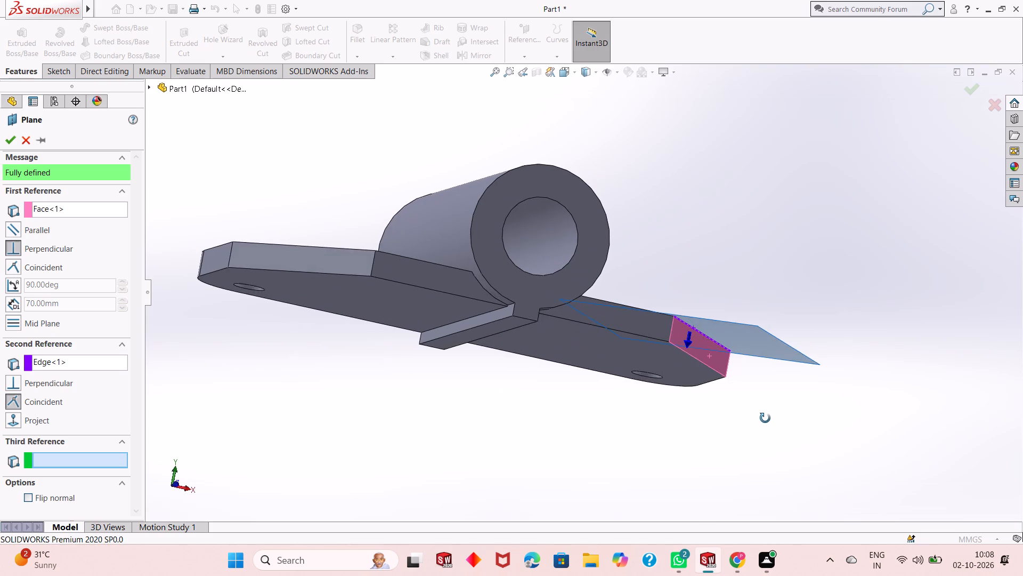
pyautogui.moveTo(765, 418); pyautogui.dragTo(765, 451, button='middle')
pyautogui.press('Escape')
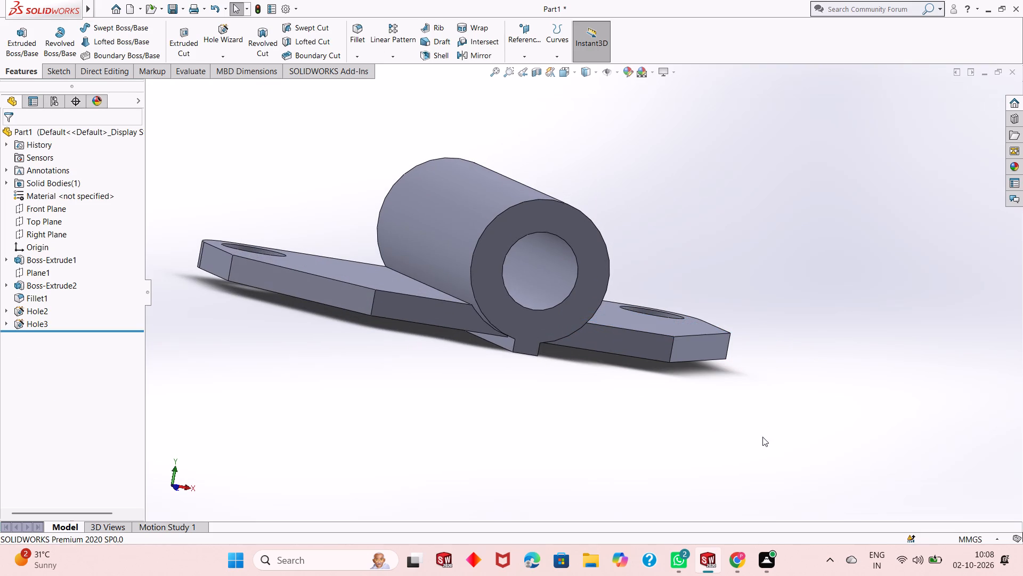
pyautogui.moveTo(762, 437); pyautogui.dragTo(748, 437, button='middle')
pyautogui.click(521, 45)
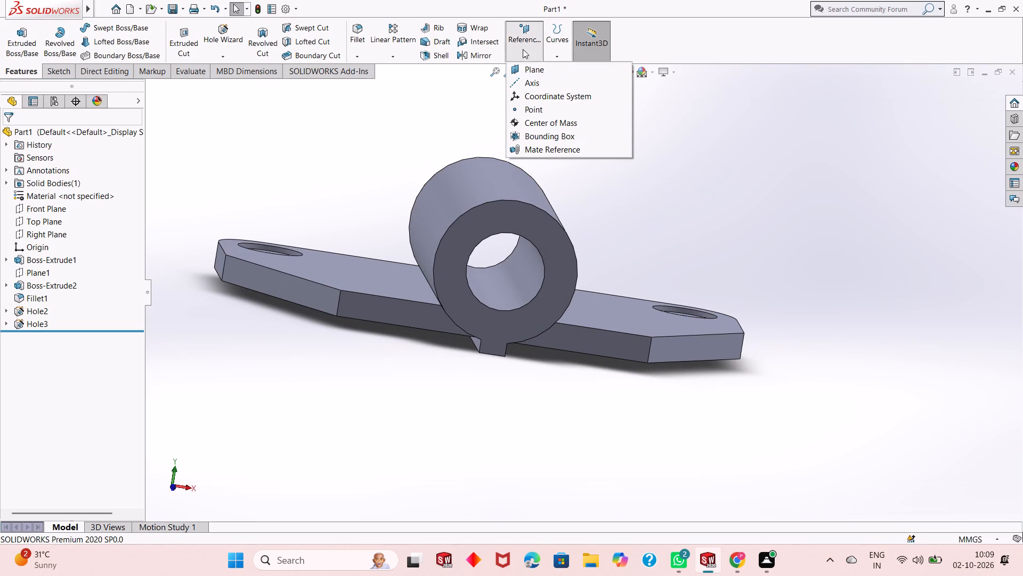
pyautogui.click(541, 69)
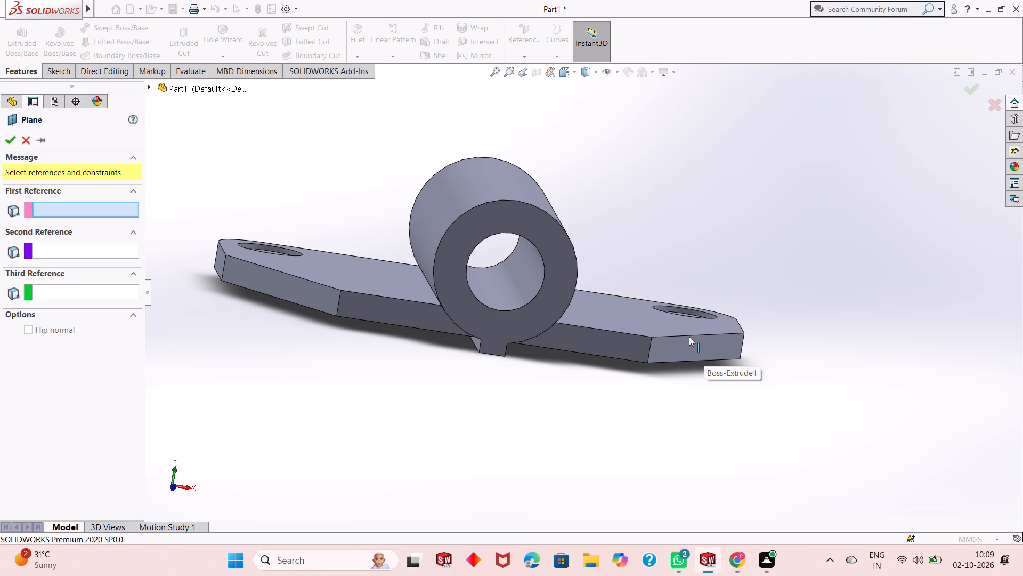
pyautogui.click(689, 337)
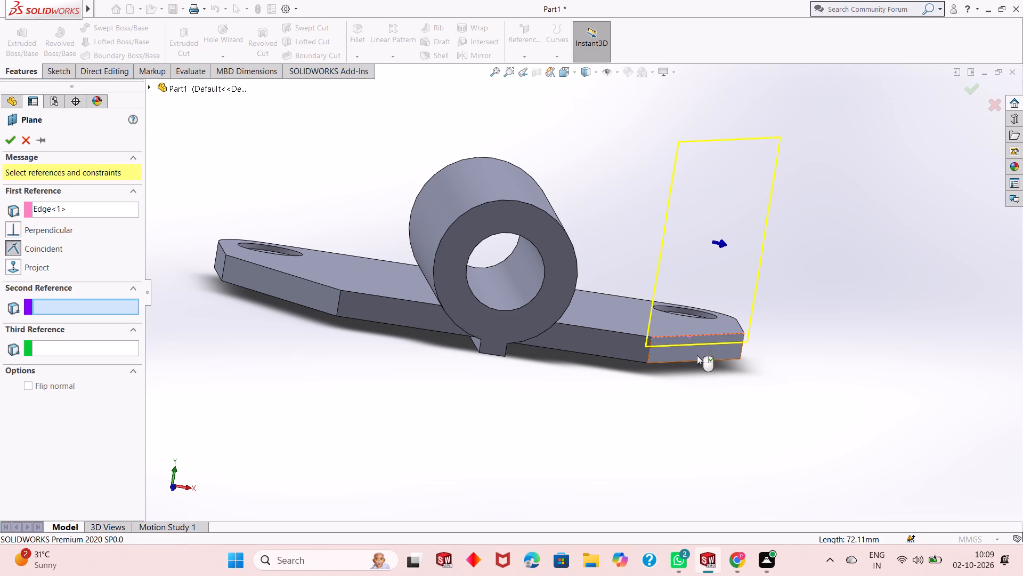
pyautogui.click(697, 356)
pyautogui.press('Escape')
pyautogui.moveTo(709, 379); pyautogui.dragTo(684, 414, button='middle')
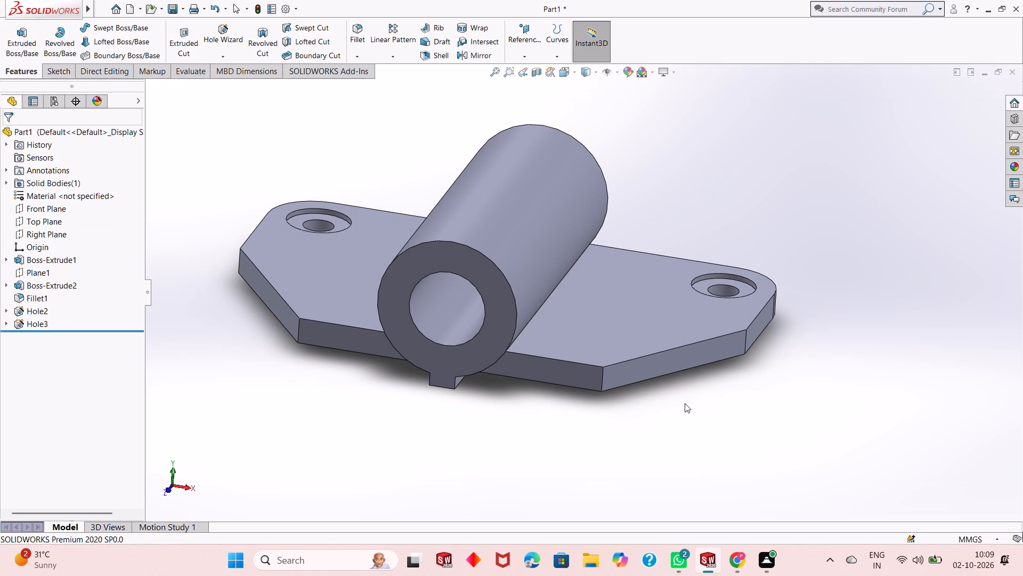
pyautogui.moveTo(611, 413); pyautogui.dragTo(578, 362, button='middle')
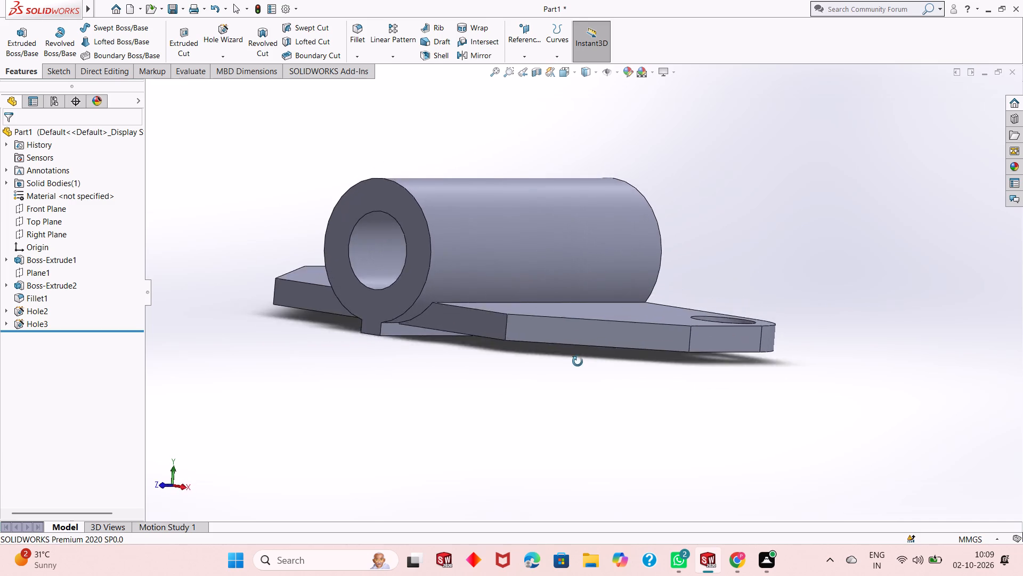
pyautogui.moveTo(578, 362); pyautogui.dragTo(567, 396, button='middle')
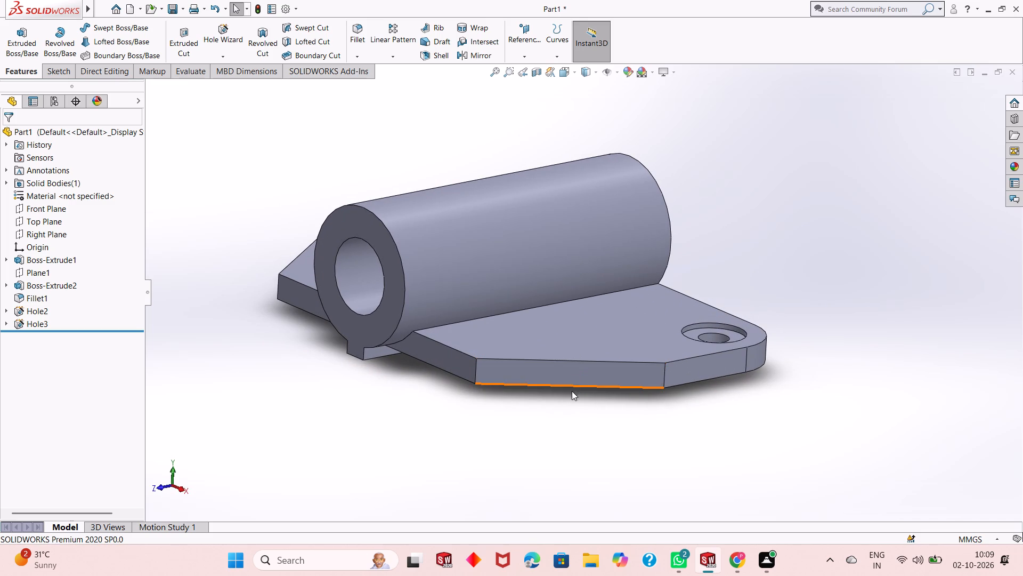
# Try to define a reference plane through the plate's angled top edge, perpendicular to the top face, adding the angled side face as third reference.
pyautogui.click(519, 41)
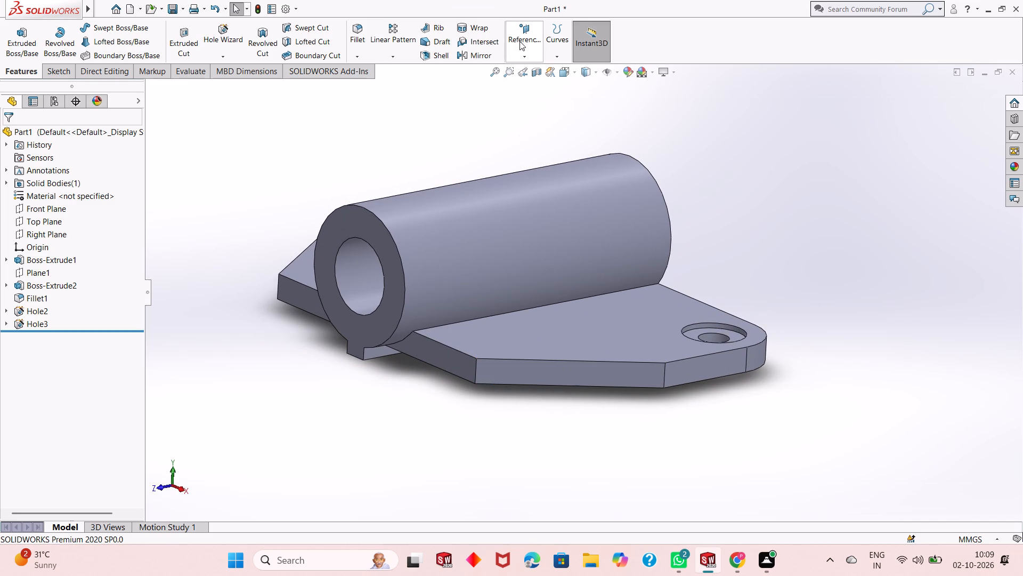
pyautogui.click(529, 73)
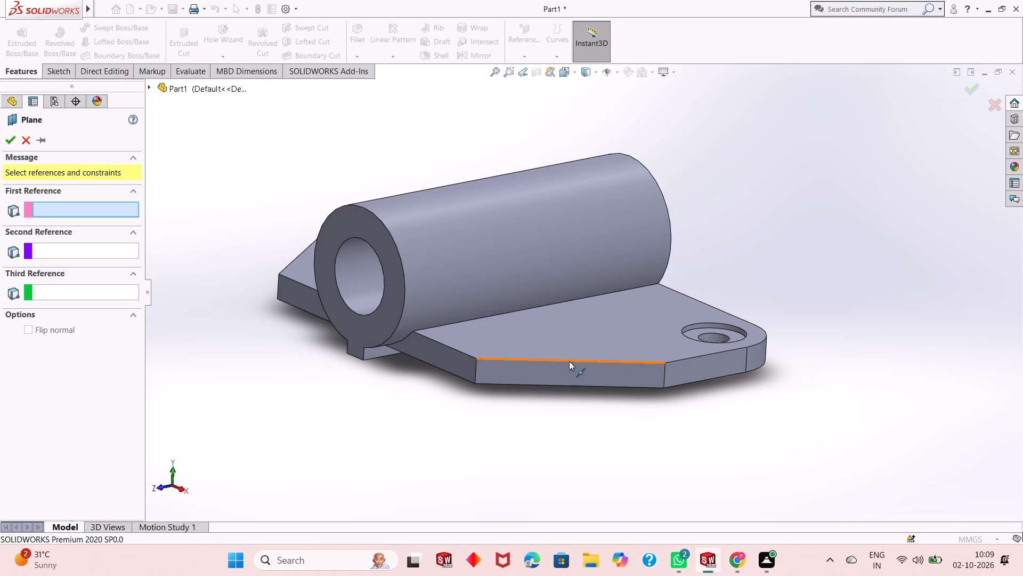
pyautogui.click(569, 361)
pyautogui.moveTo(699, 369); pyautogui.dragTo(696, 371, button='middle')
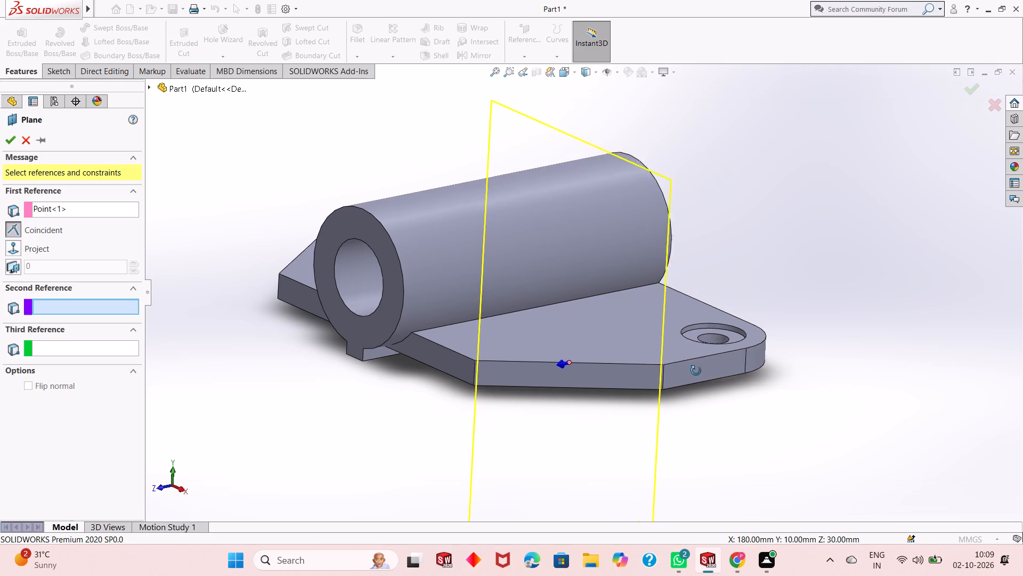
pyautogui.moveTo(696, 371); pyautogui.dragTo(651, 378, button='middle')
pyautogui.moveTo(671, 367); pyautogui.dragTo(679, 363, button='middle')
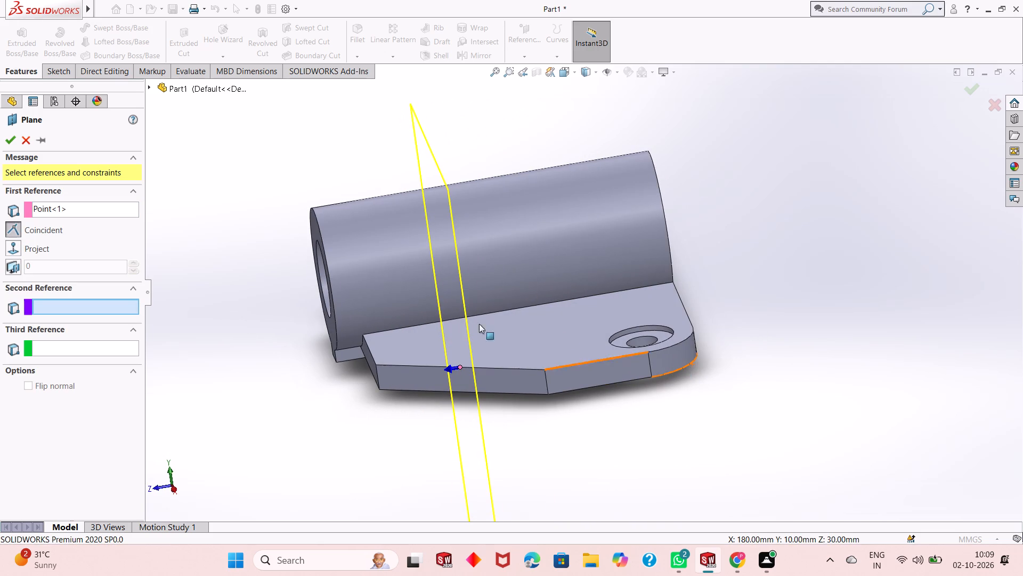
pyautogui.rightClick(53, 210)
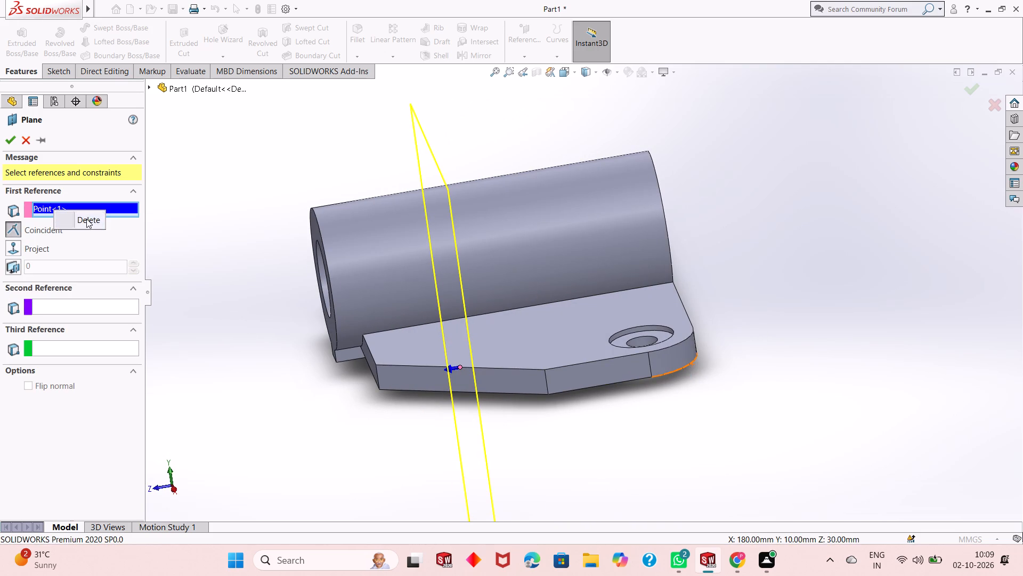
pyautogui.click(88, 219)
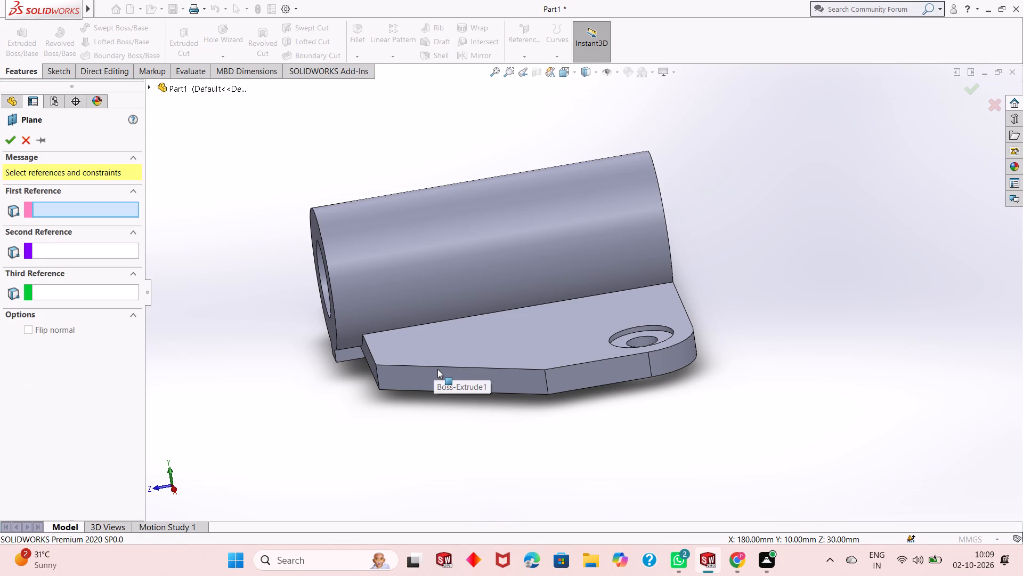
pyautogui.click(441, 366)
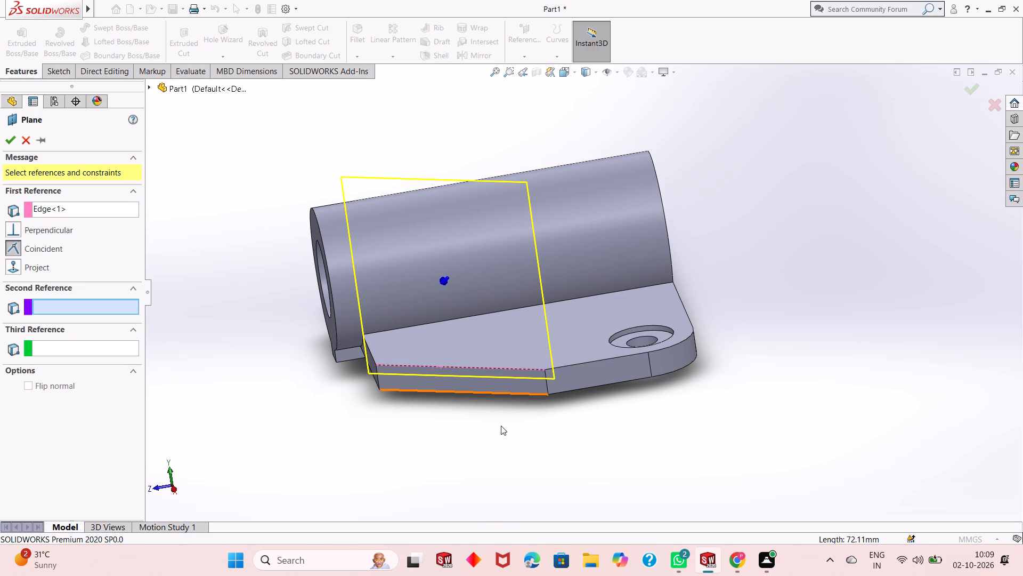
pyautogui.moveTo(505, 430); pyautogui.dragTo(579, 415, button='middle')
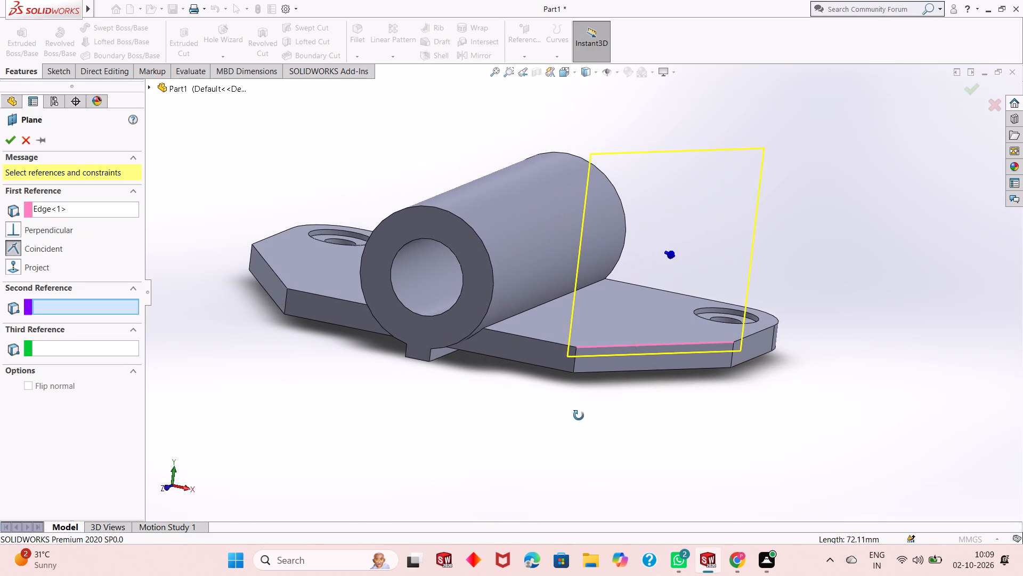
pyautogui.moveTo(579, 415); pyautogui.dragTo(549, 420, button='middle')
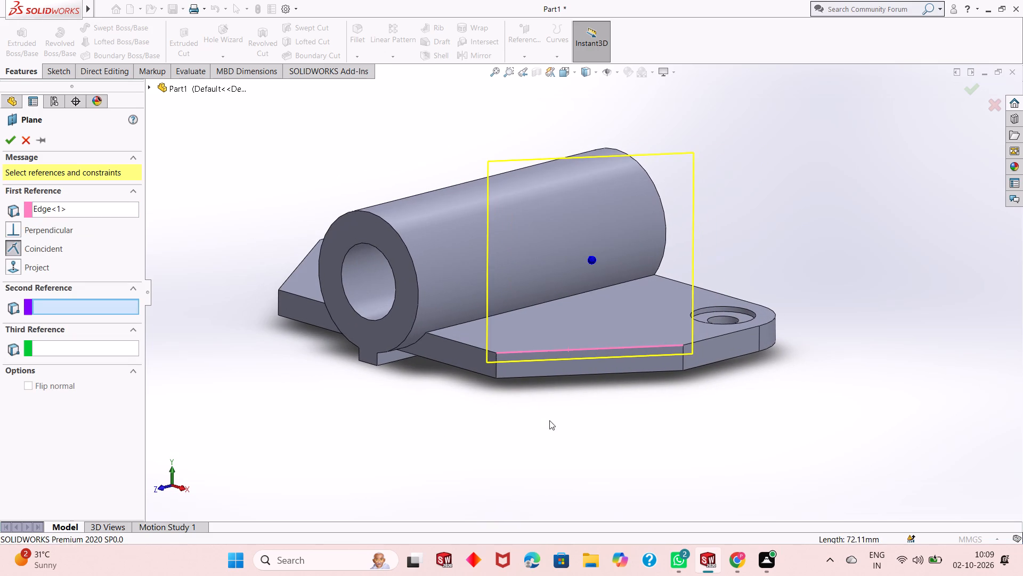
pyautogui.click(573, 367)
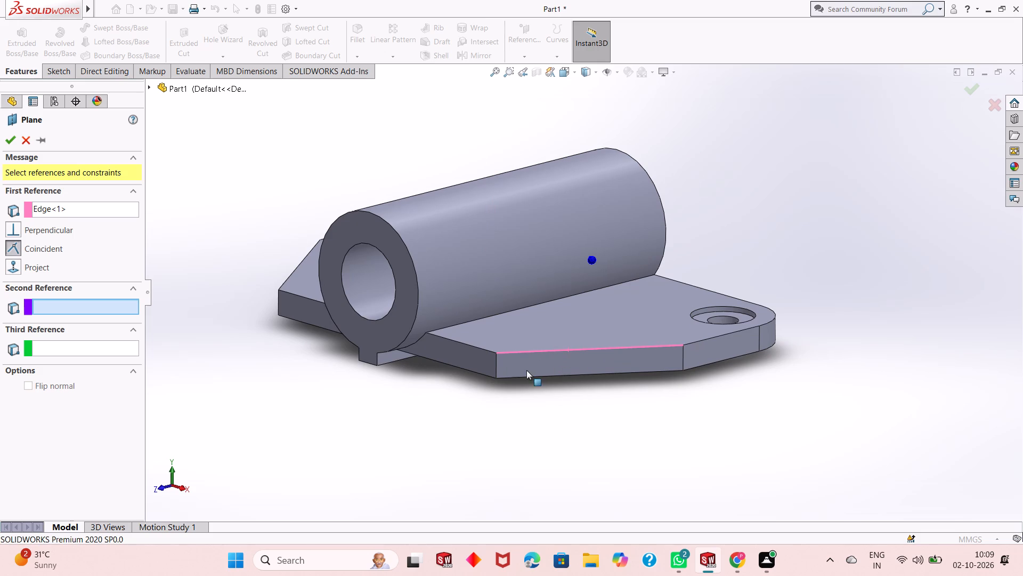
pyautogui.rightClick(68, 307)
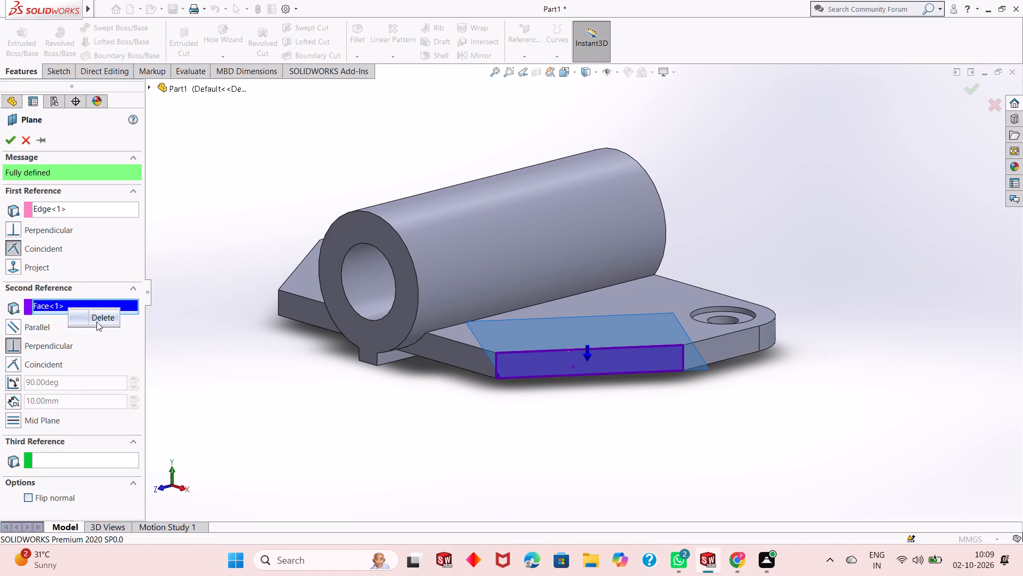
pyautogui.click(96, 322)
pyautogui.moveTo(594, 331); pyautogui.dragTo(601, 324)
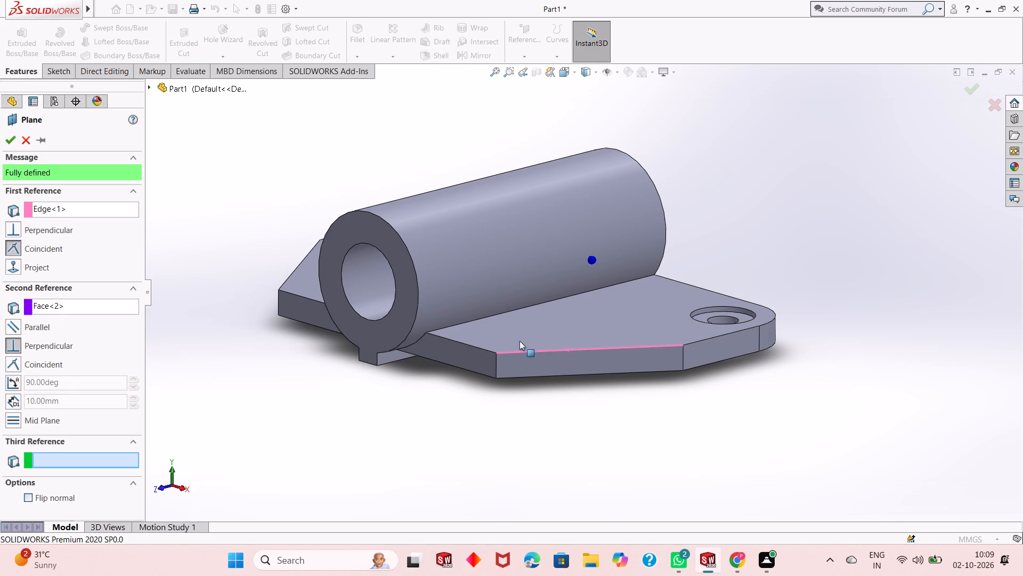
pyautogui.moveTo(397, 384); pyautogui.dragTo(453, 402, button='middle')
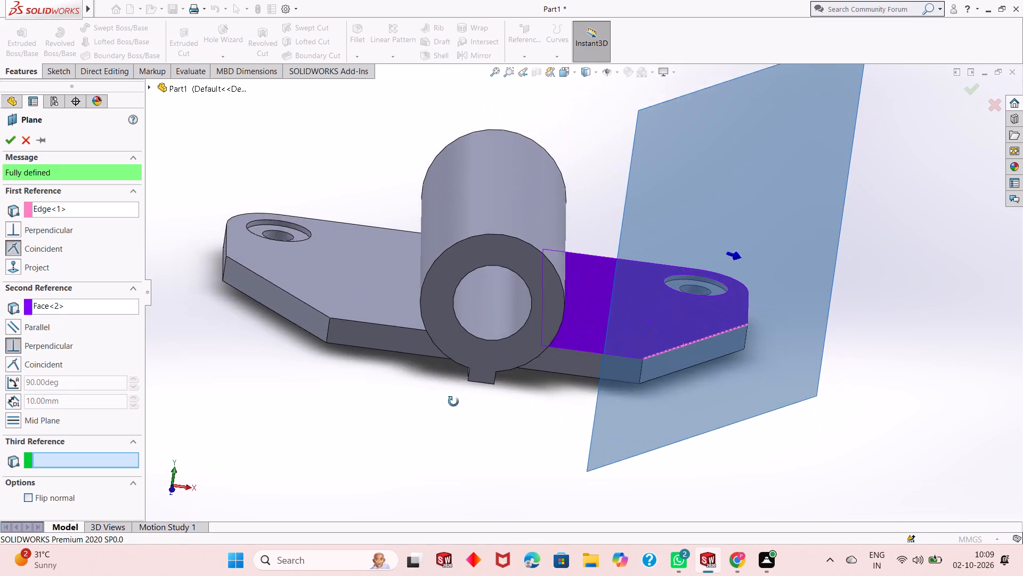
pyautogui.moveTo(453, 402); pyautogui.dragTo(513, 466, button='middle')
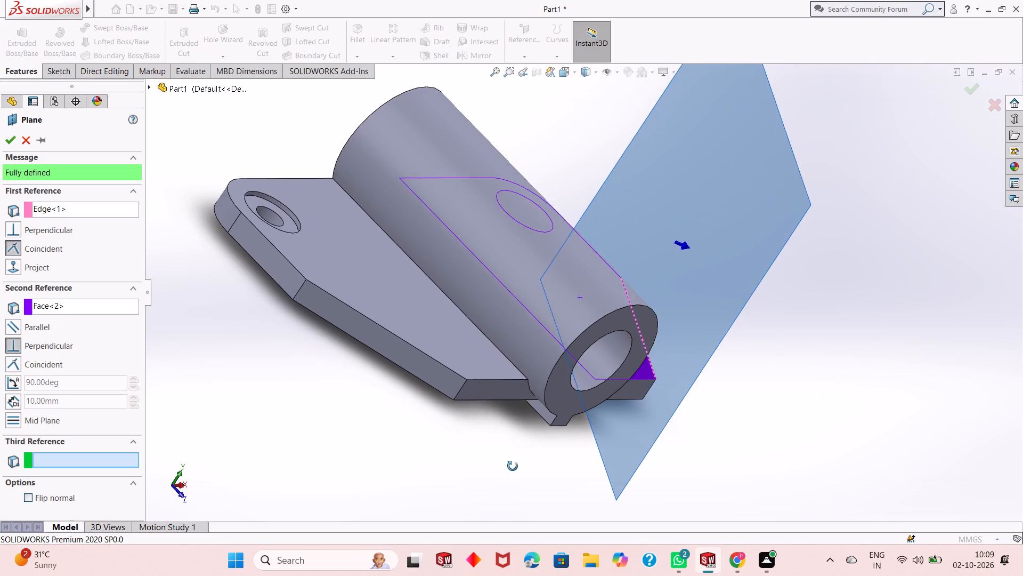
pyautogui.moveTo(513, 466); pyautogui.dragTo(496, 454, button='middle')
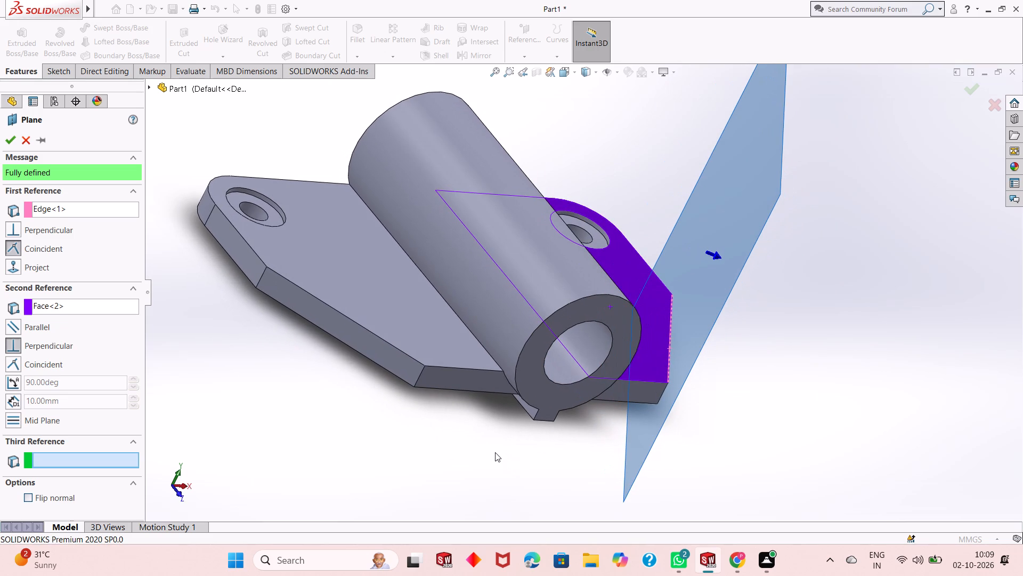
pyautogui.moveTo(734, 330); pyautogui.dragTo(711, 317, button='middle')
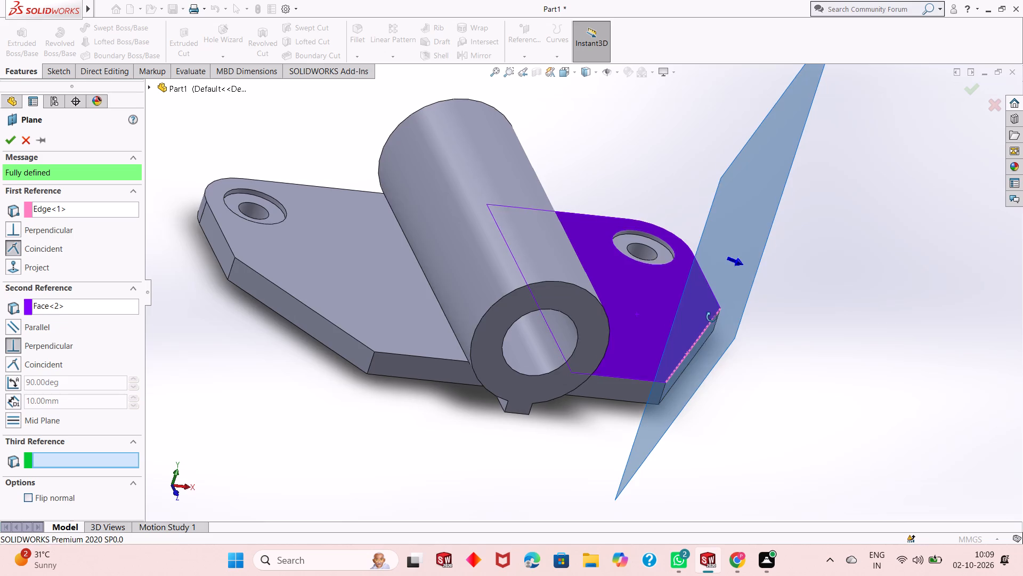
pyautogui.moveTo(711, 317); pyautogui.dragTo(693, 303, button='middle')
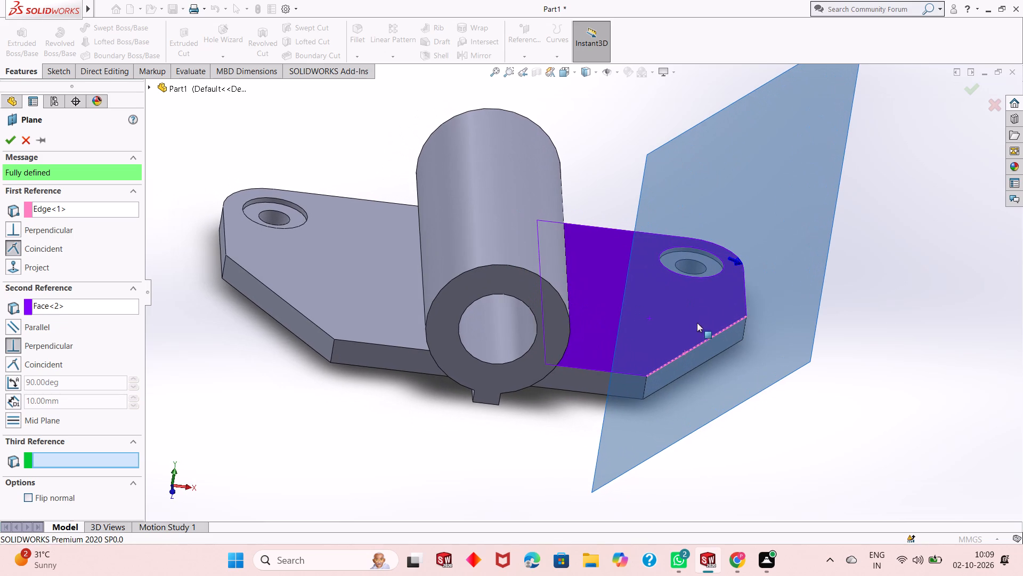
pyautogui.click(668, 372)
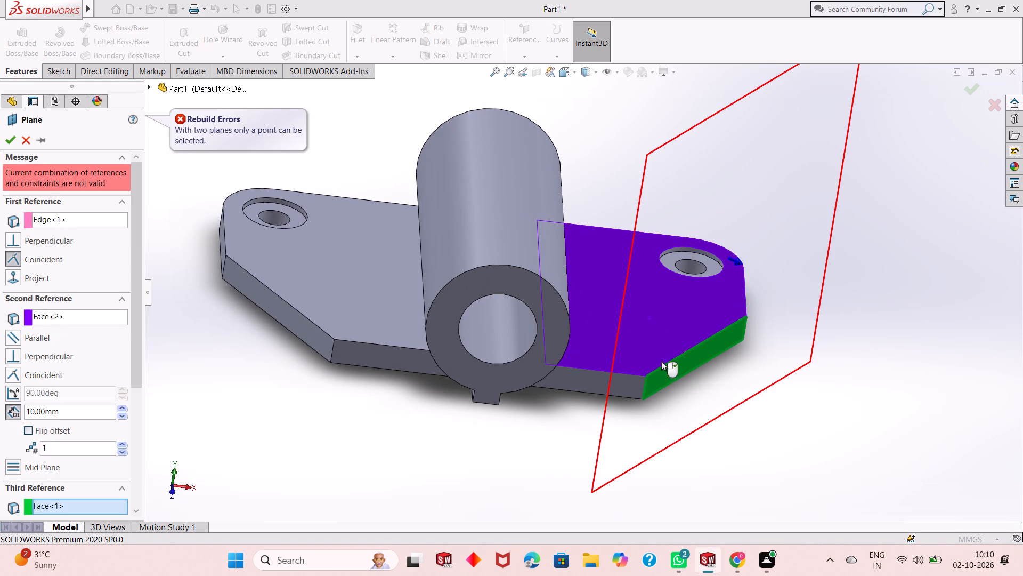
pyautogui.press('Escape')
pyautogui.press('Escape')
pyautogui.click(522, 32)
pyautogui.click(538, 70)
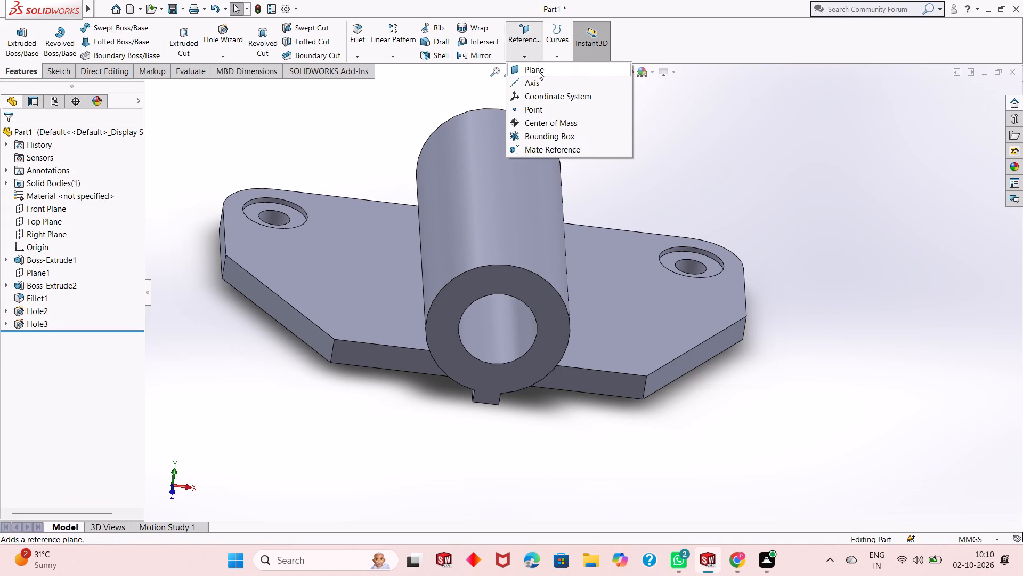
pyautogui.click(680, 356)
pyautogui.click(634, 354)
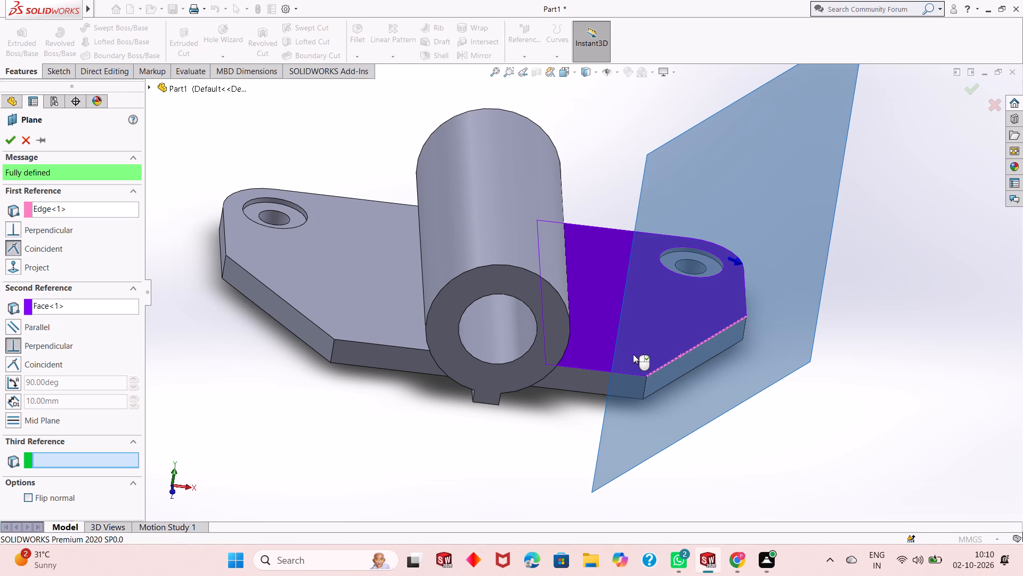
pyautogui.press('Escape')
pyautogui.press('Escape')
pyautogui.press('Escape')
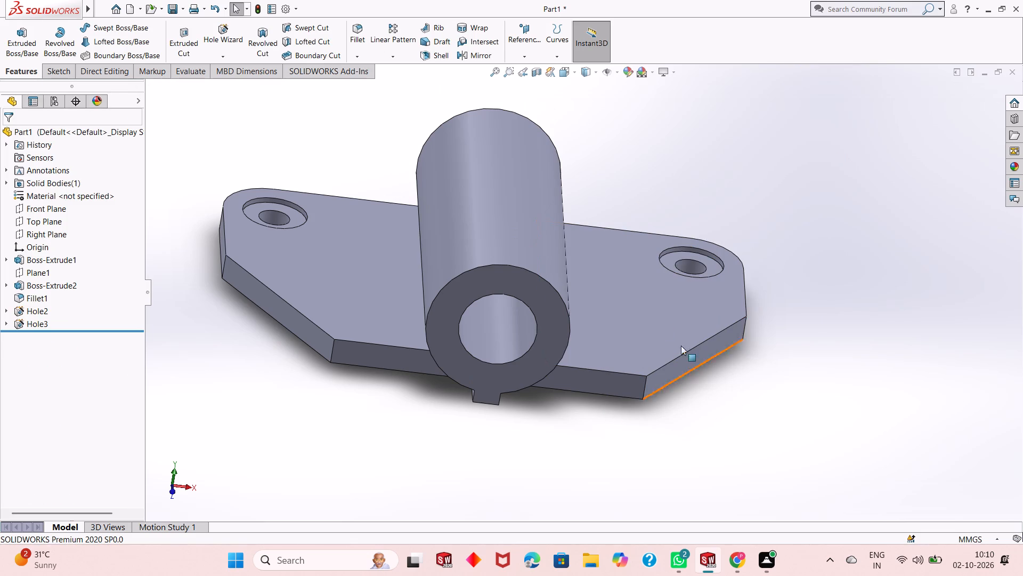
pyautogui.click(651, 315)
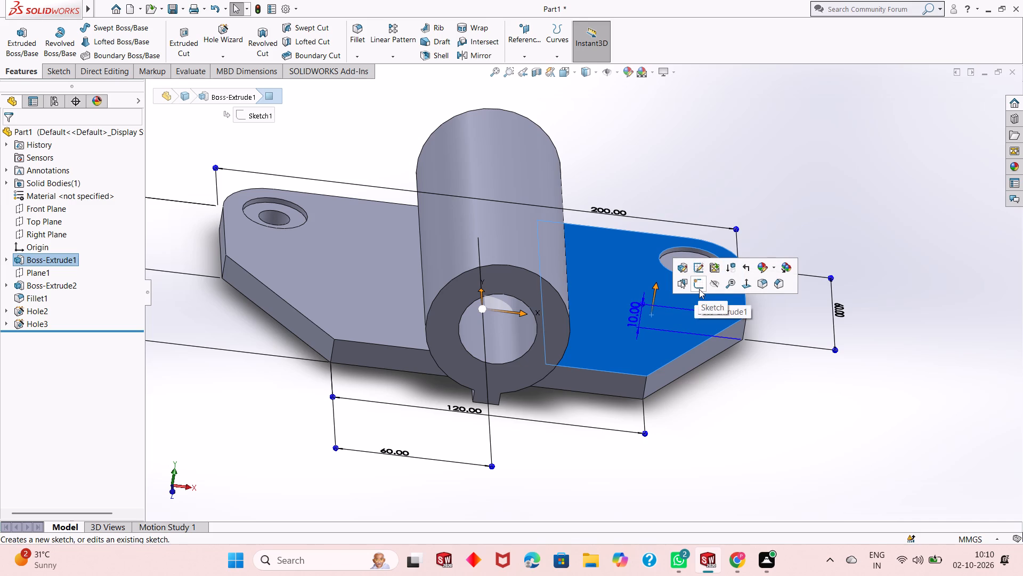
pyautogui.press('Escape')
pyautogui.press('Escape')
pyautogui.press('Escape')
# Start a new sketch on the plate's angled side face beside a counterbored hole.
pyautogui.click(708, 355)
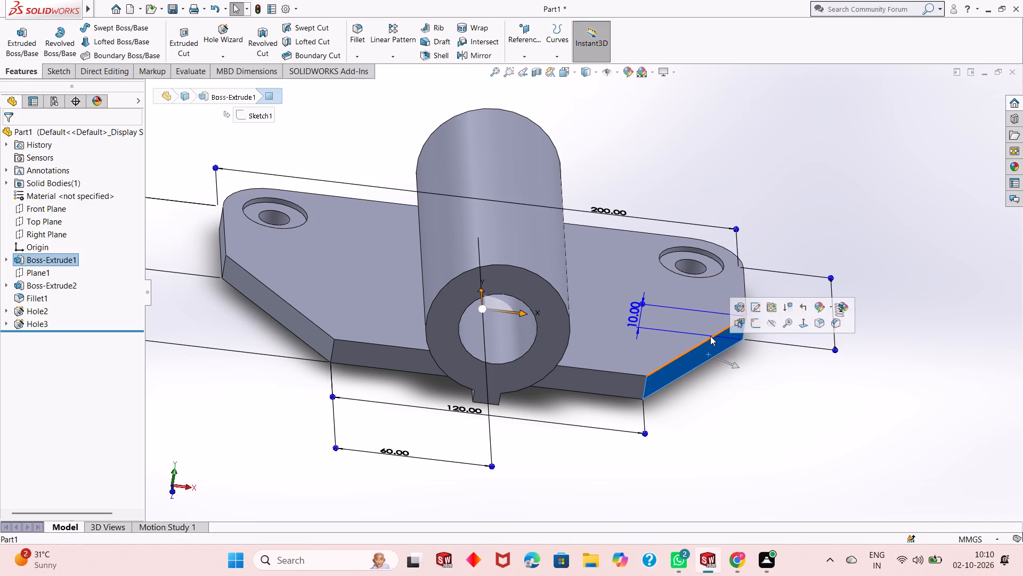
pyautogui.click(756, 326)
pyautogui.press('Escape')
pyautogui.moveTo(721, 399); pyautogui.dragTo(711, 378, button='middle')
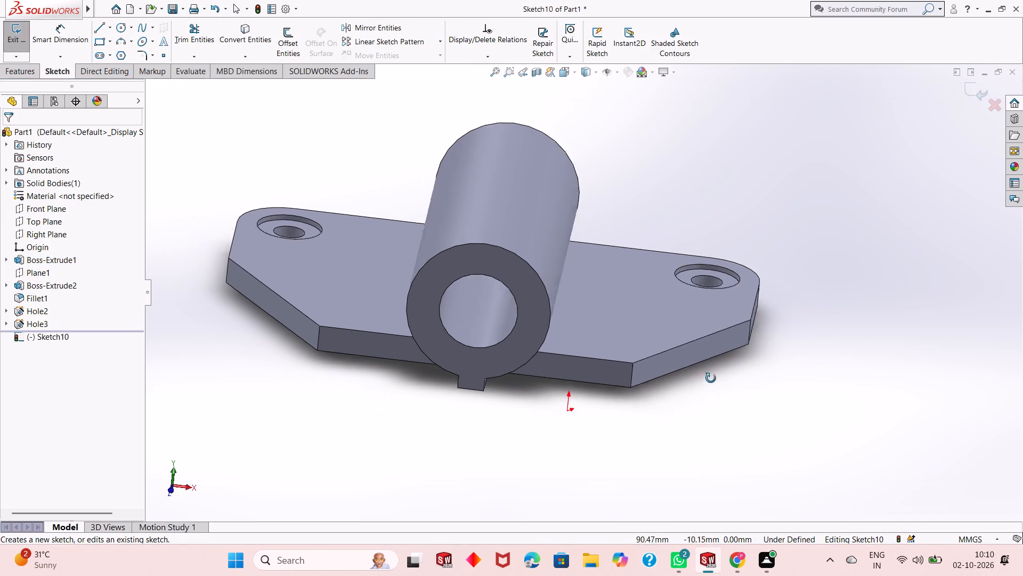
pyautogui.moveTo(711, 378); pyautogui.dragTo(759, 425, button='middle')
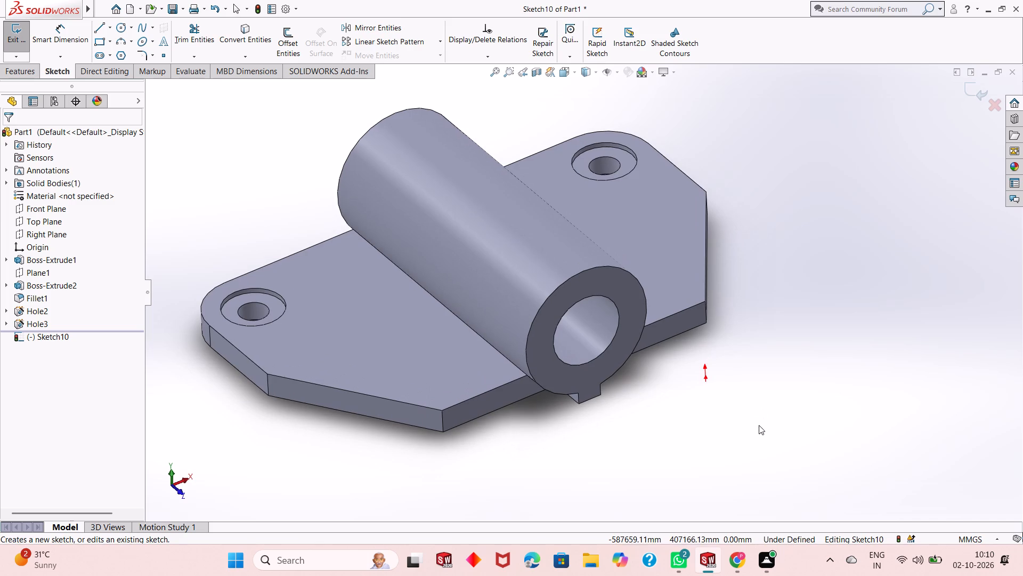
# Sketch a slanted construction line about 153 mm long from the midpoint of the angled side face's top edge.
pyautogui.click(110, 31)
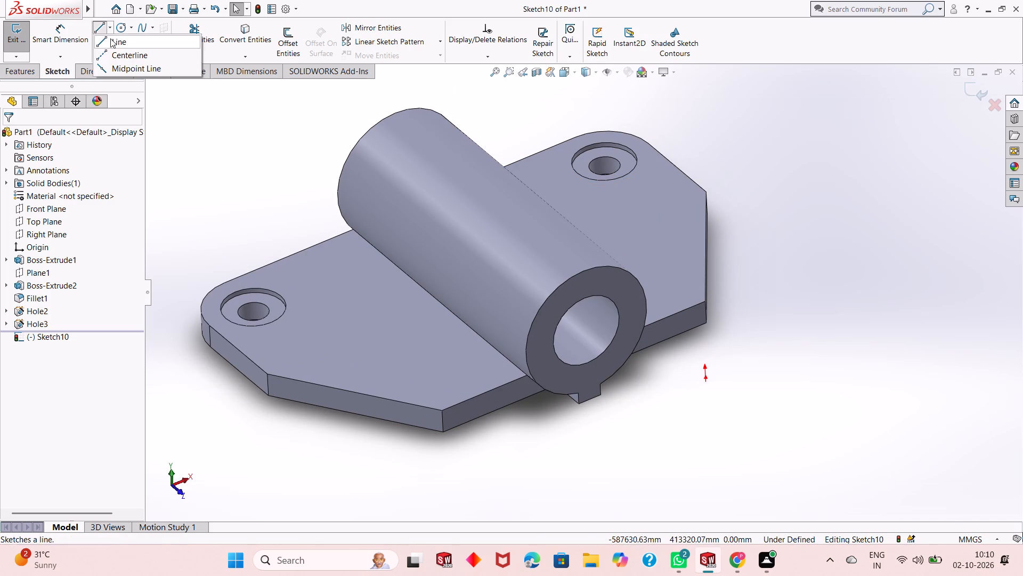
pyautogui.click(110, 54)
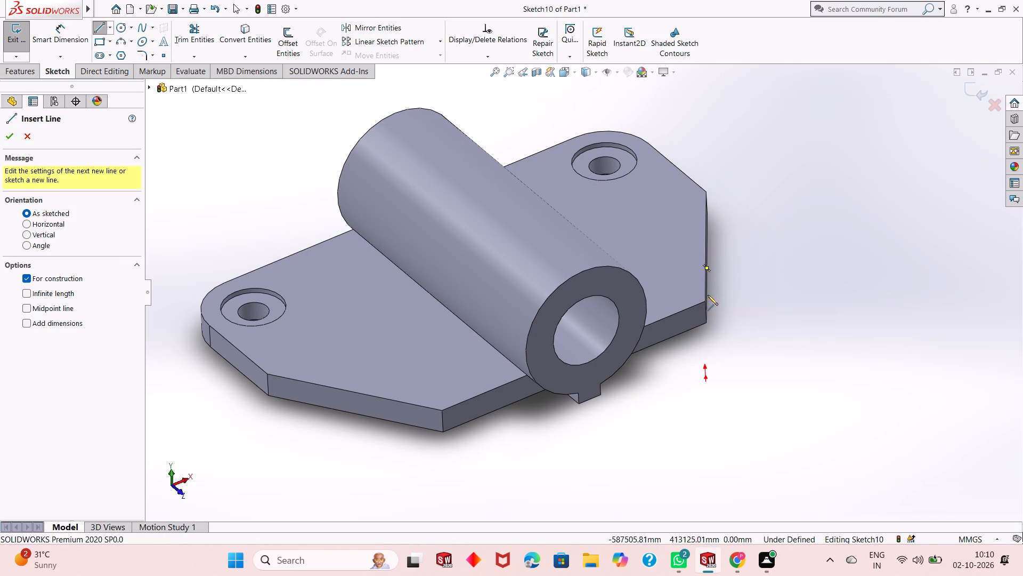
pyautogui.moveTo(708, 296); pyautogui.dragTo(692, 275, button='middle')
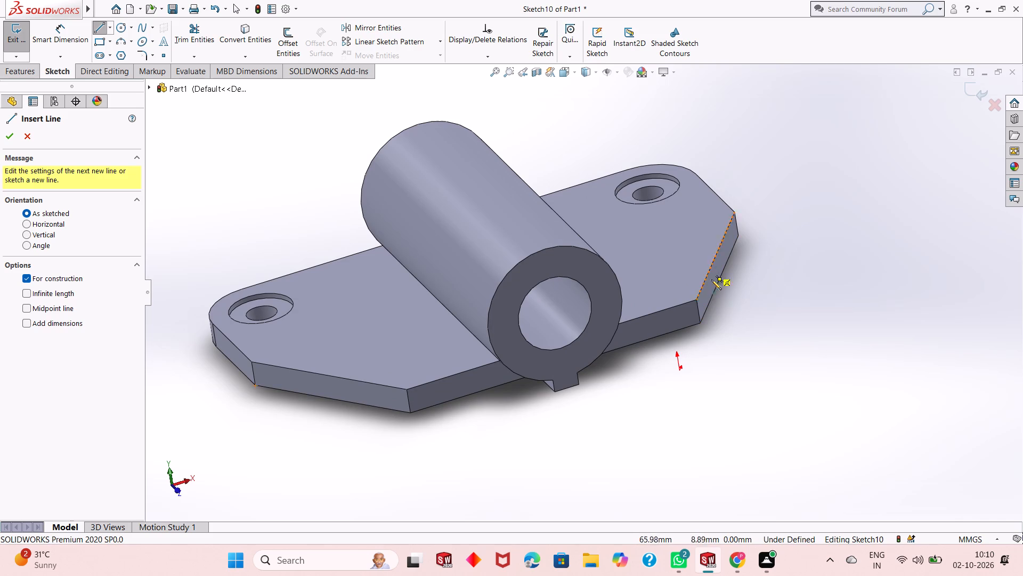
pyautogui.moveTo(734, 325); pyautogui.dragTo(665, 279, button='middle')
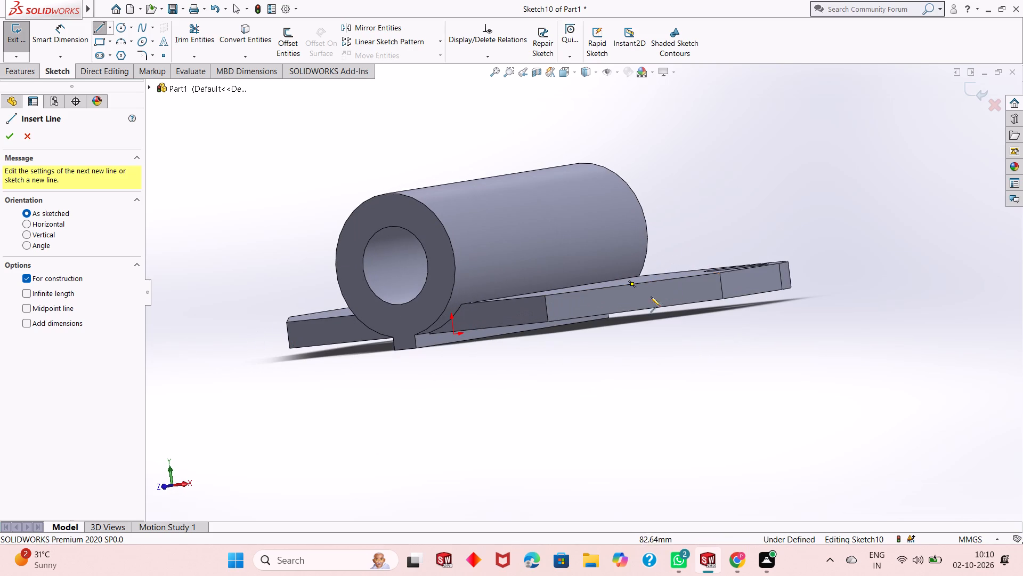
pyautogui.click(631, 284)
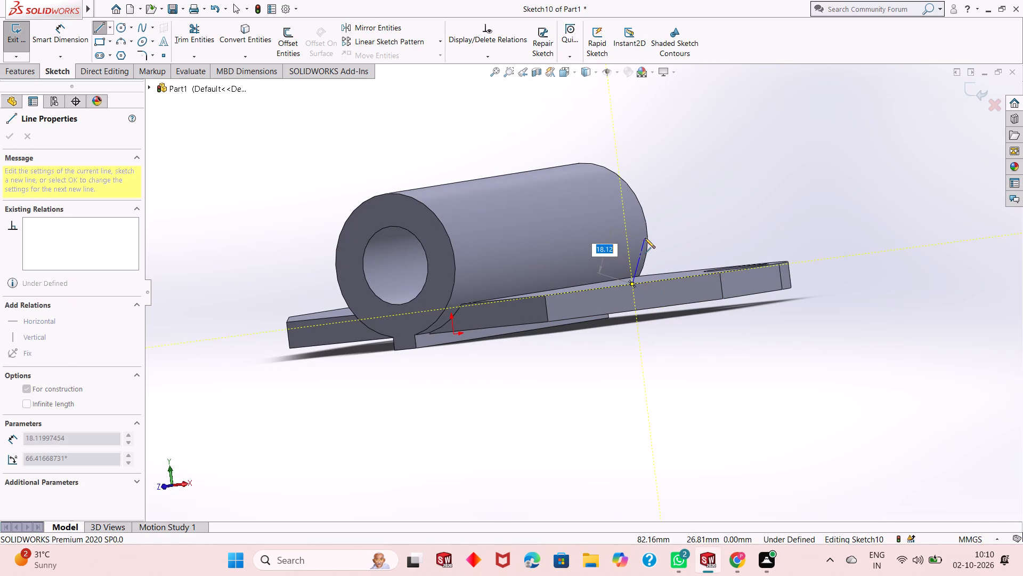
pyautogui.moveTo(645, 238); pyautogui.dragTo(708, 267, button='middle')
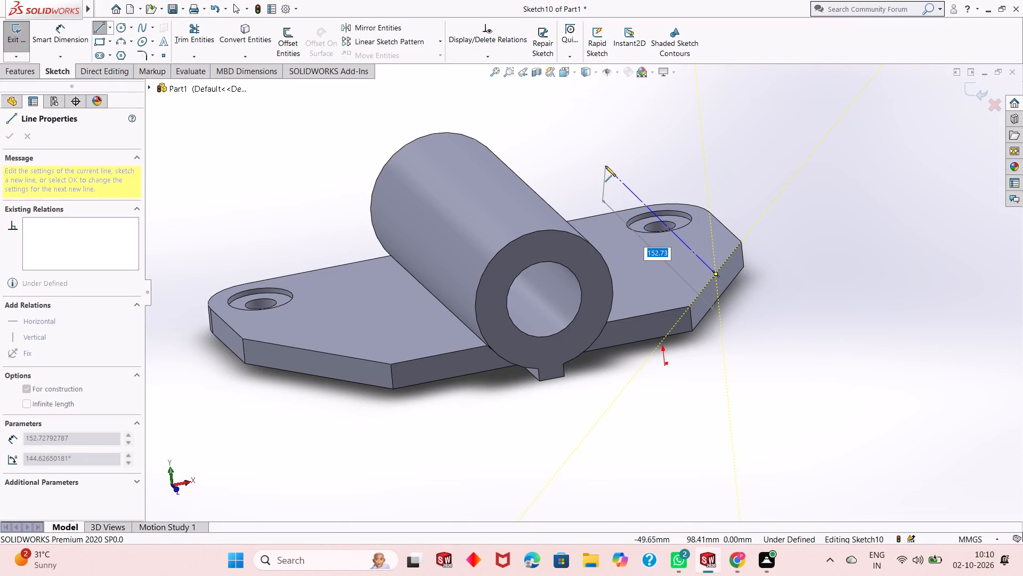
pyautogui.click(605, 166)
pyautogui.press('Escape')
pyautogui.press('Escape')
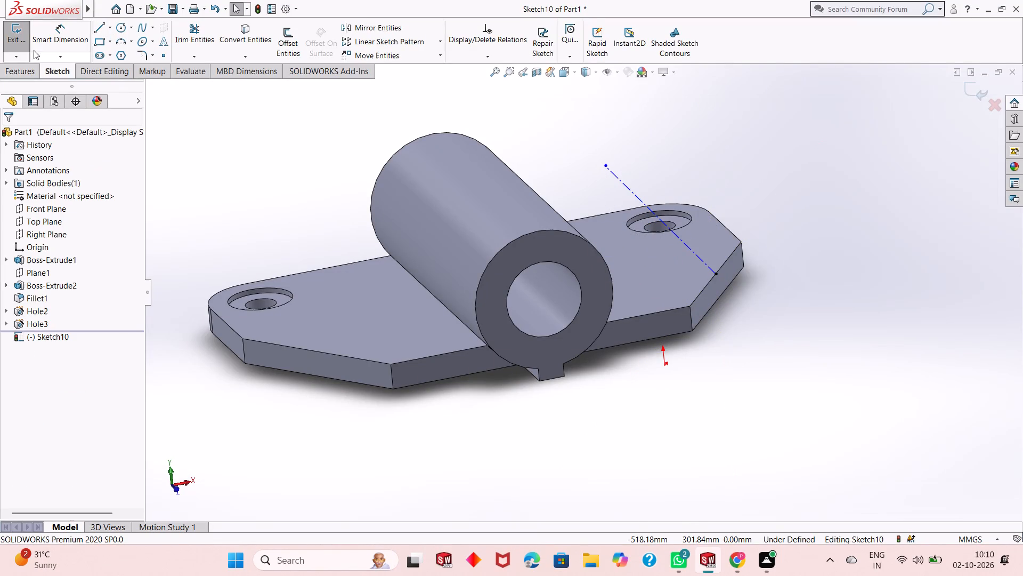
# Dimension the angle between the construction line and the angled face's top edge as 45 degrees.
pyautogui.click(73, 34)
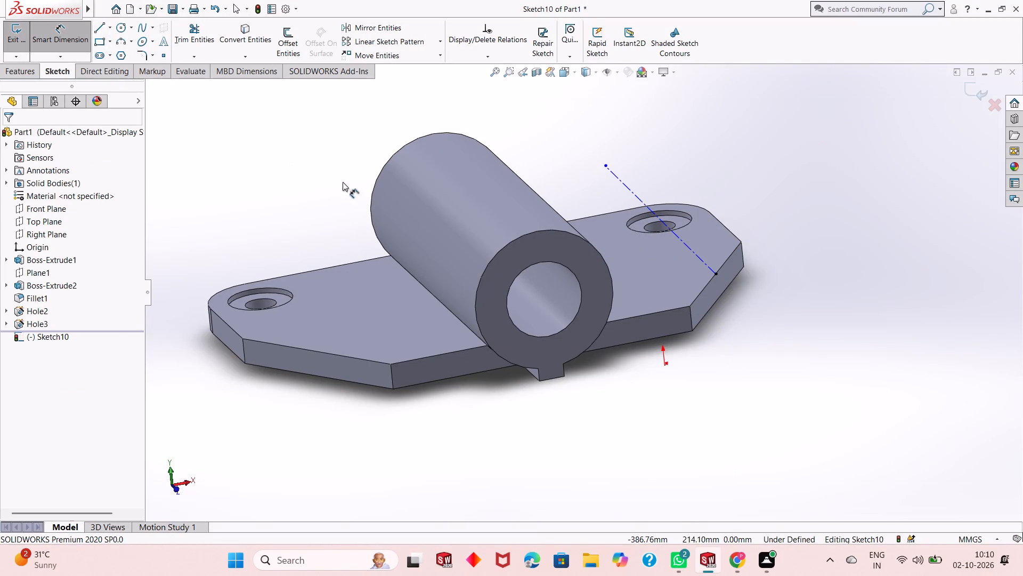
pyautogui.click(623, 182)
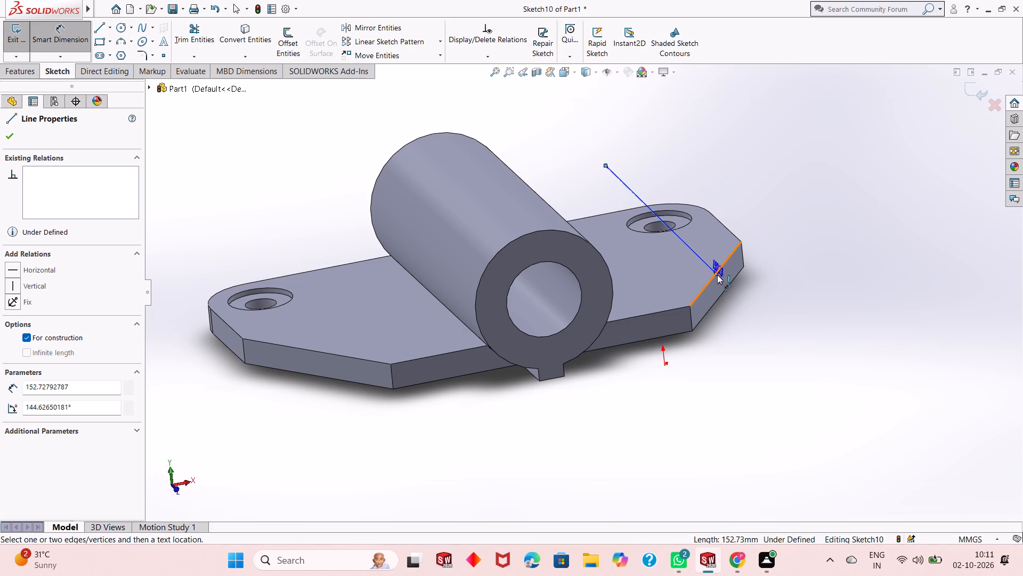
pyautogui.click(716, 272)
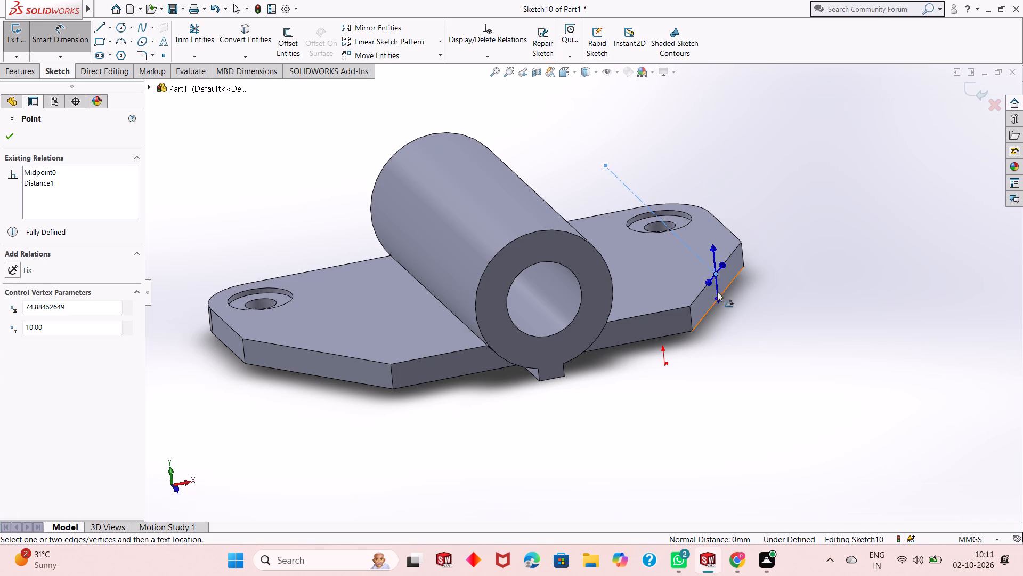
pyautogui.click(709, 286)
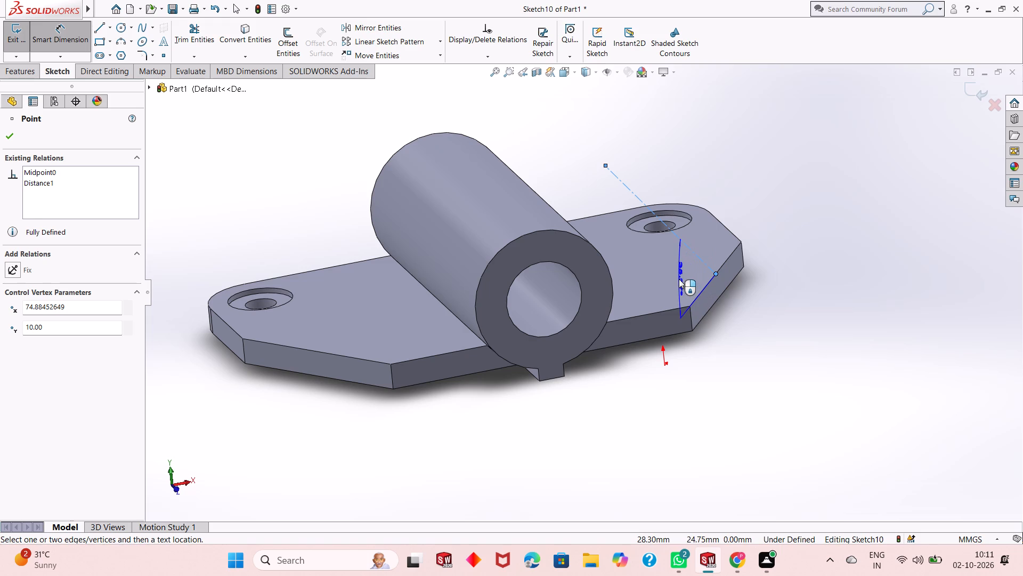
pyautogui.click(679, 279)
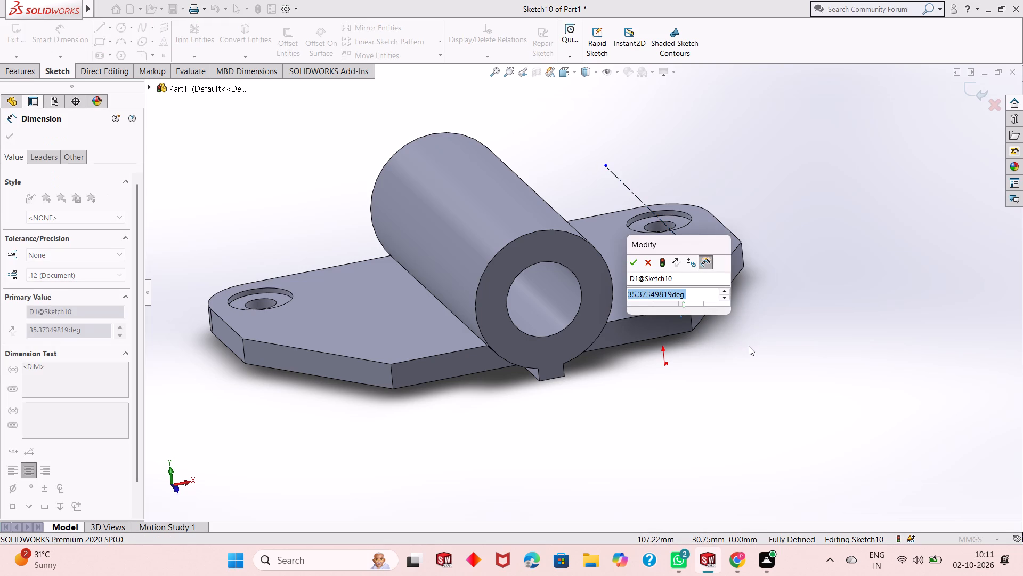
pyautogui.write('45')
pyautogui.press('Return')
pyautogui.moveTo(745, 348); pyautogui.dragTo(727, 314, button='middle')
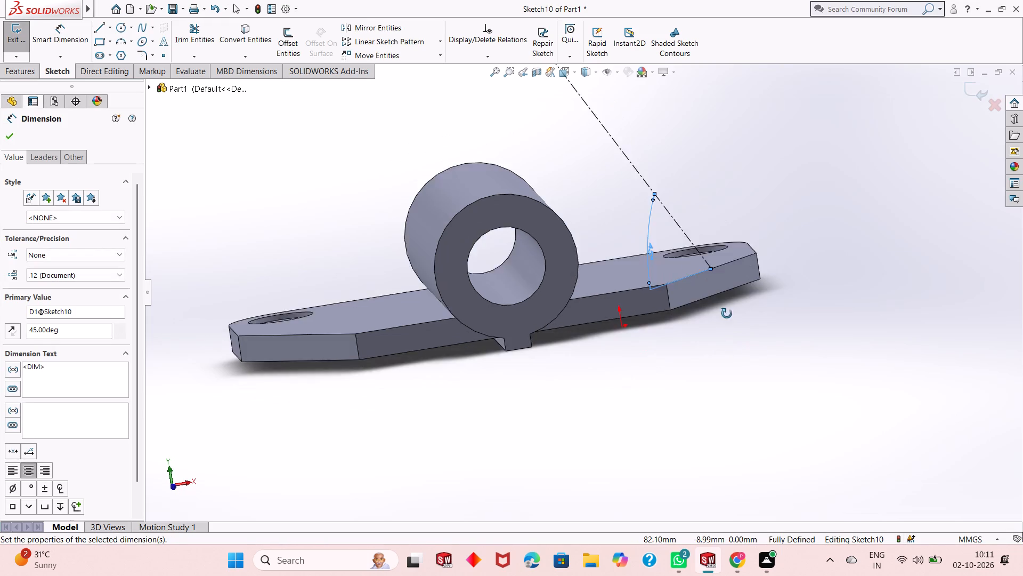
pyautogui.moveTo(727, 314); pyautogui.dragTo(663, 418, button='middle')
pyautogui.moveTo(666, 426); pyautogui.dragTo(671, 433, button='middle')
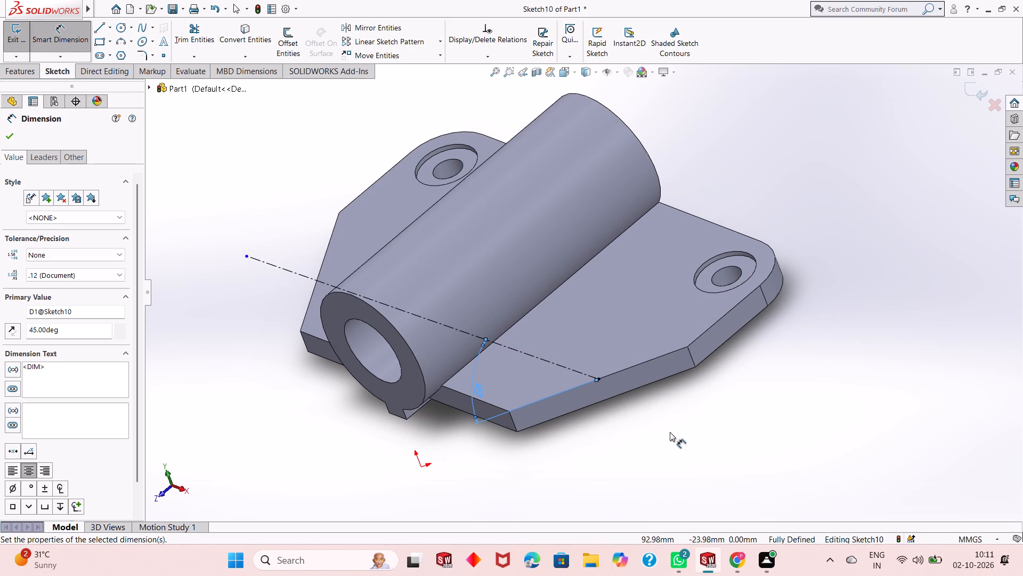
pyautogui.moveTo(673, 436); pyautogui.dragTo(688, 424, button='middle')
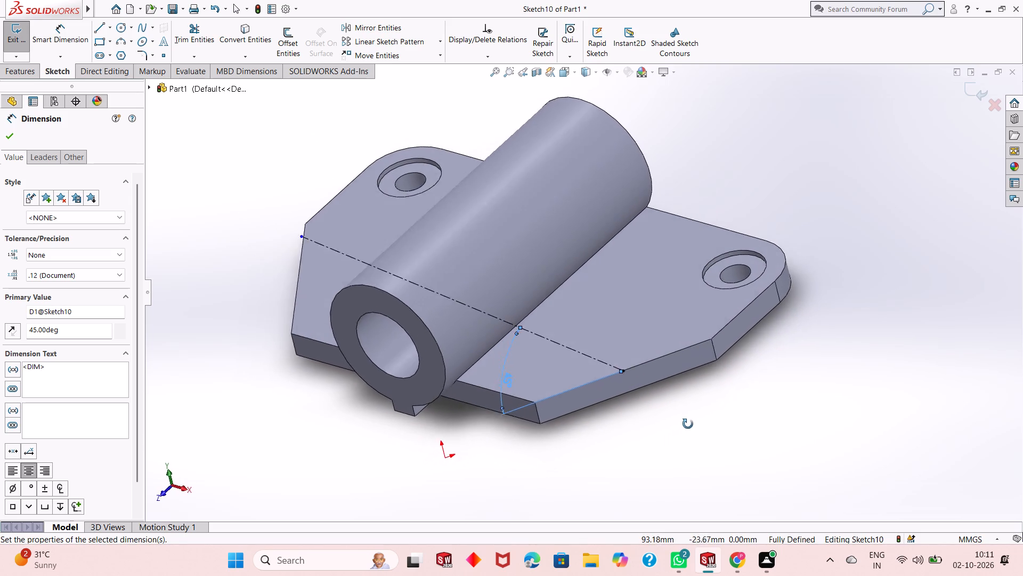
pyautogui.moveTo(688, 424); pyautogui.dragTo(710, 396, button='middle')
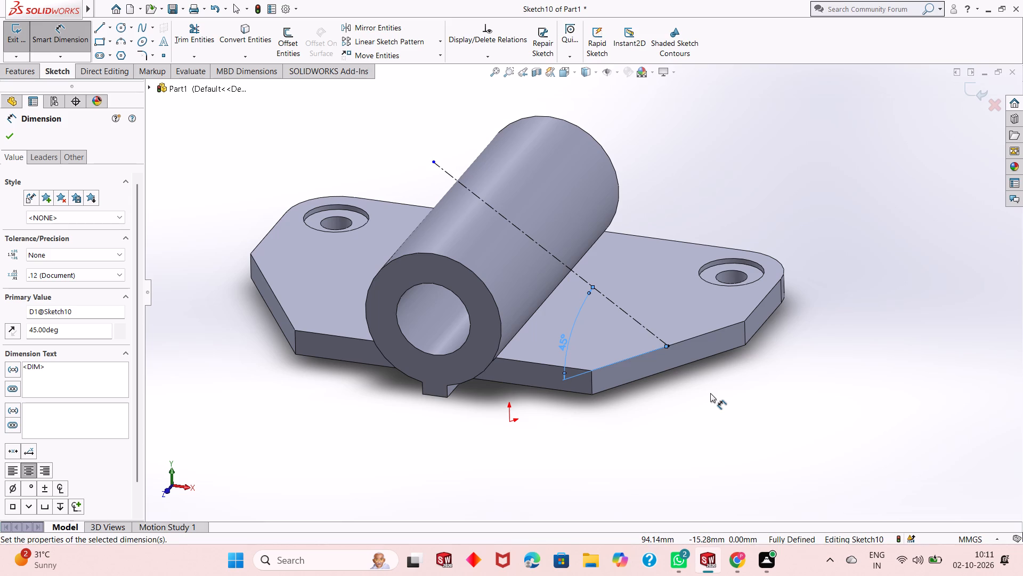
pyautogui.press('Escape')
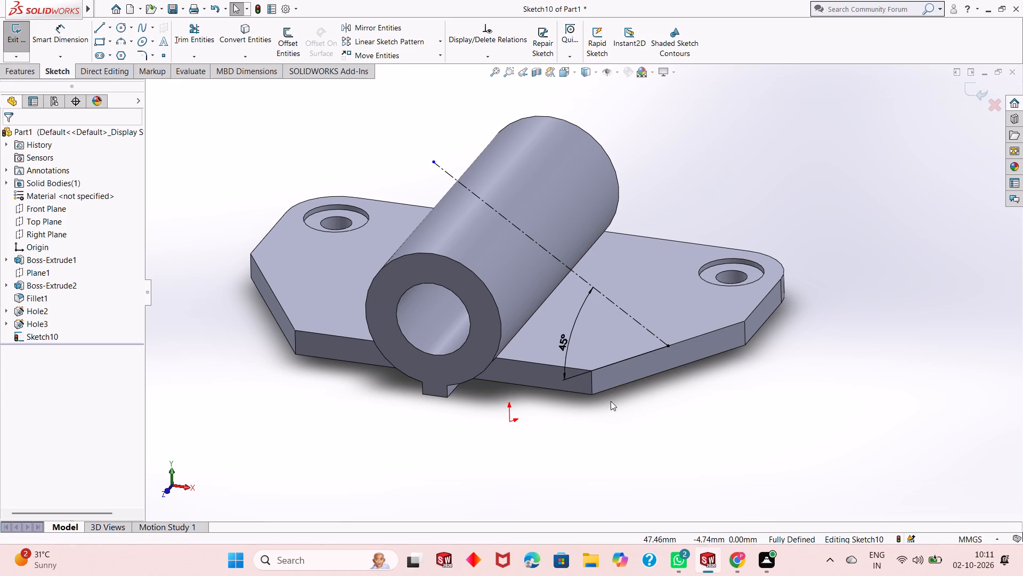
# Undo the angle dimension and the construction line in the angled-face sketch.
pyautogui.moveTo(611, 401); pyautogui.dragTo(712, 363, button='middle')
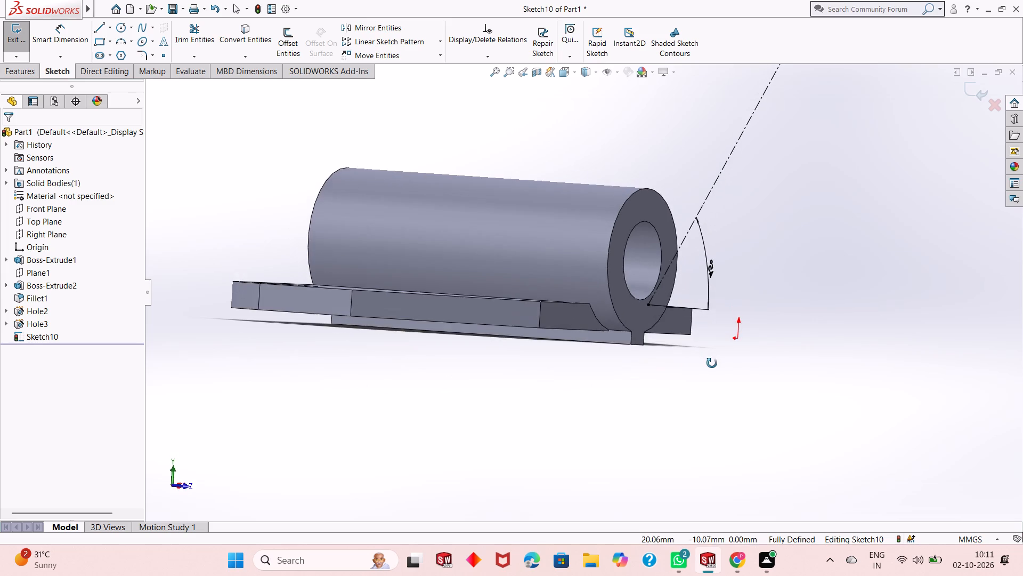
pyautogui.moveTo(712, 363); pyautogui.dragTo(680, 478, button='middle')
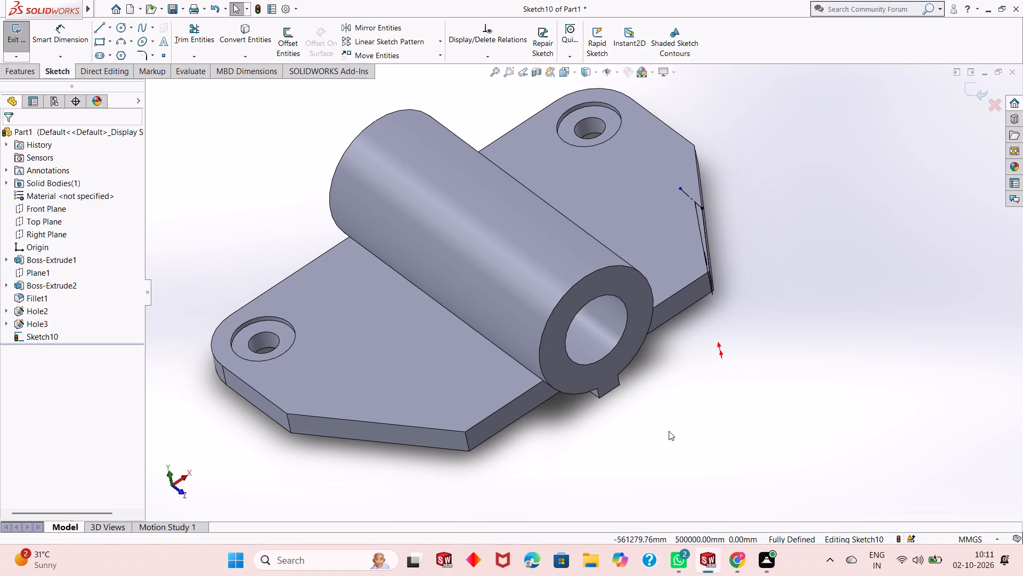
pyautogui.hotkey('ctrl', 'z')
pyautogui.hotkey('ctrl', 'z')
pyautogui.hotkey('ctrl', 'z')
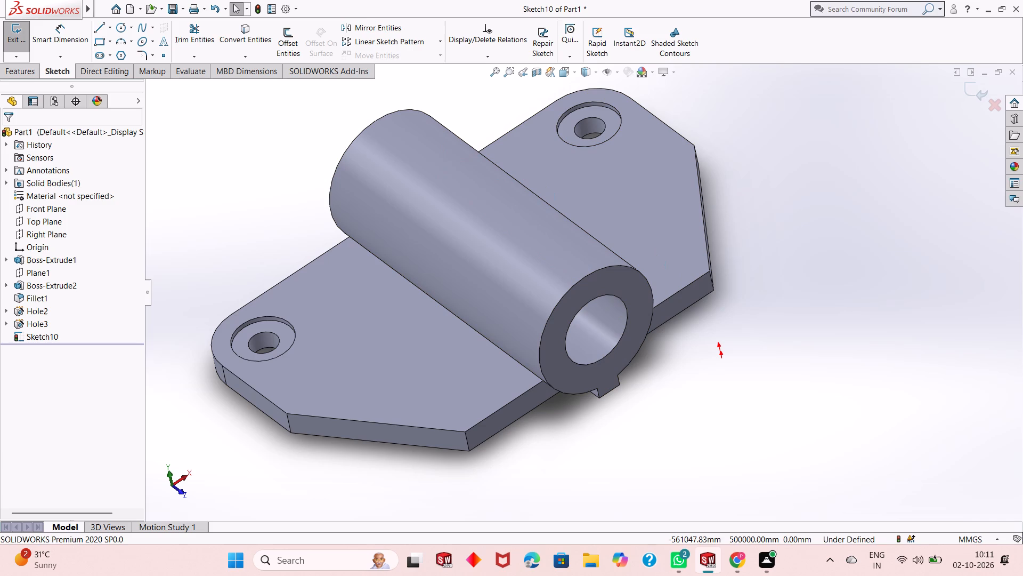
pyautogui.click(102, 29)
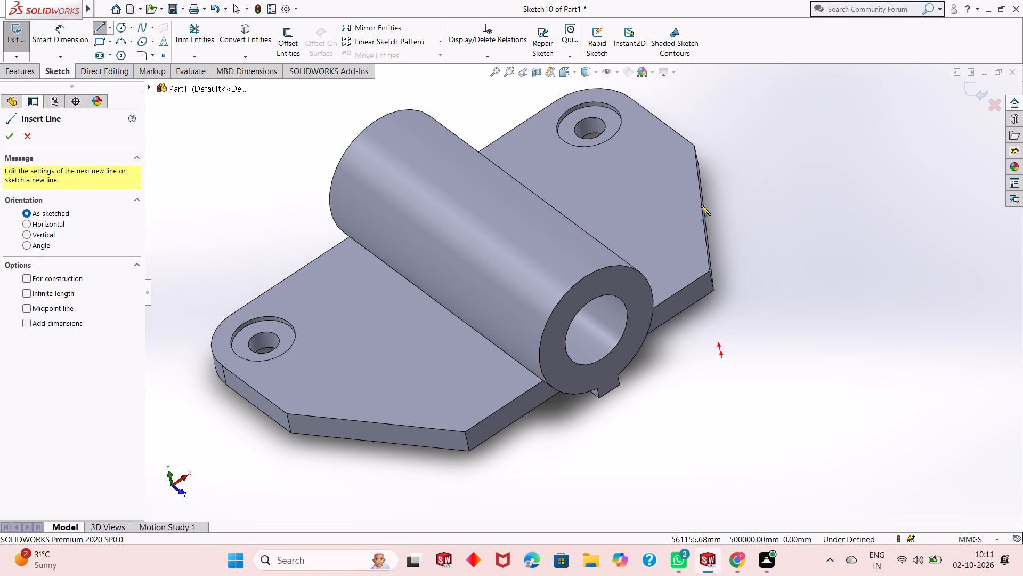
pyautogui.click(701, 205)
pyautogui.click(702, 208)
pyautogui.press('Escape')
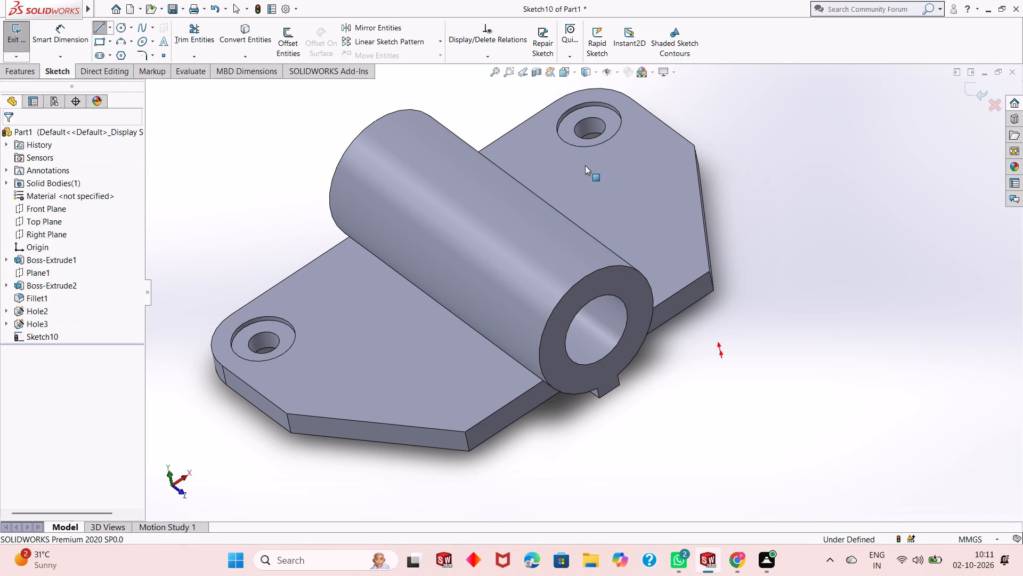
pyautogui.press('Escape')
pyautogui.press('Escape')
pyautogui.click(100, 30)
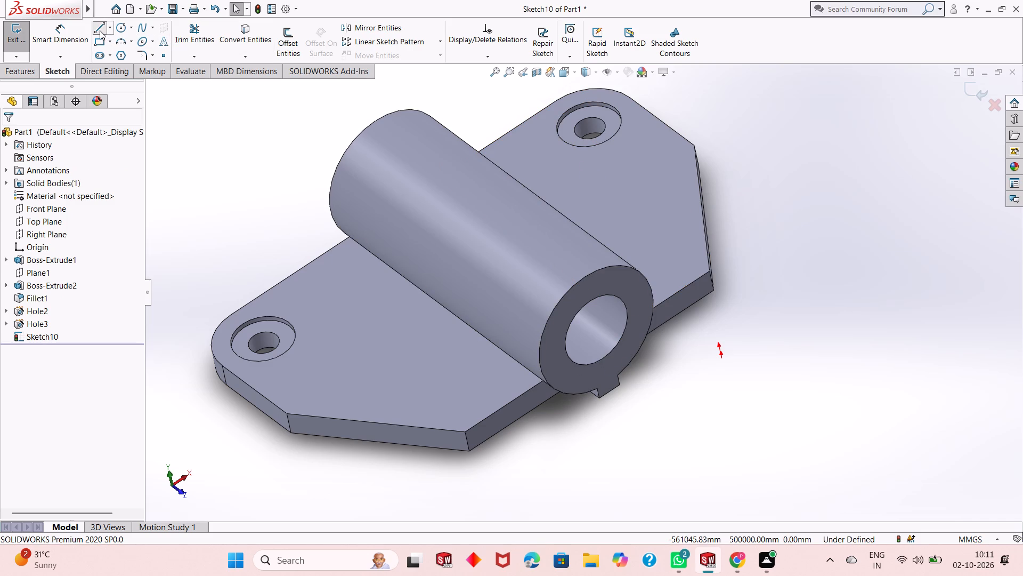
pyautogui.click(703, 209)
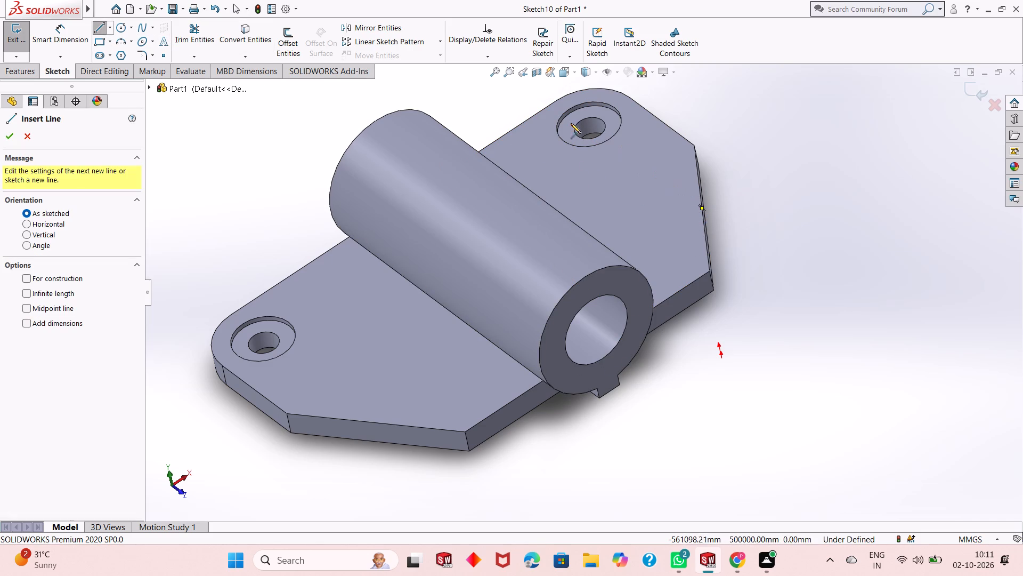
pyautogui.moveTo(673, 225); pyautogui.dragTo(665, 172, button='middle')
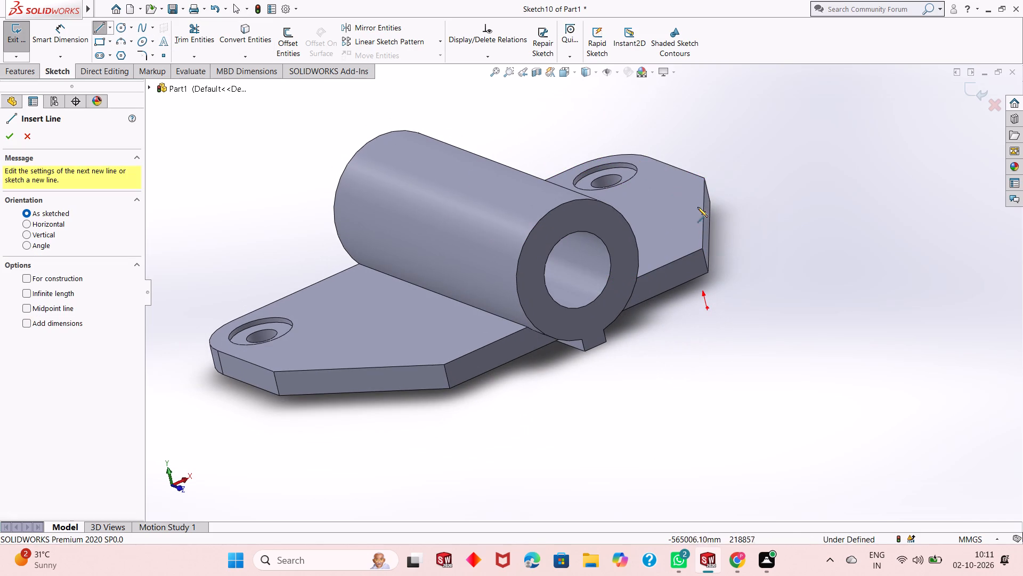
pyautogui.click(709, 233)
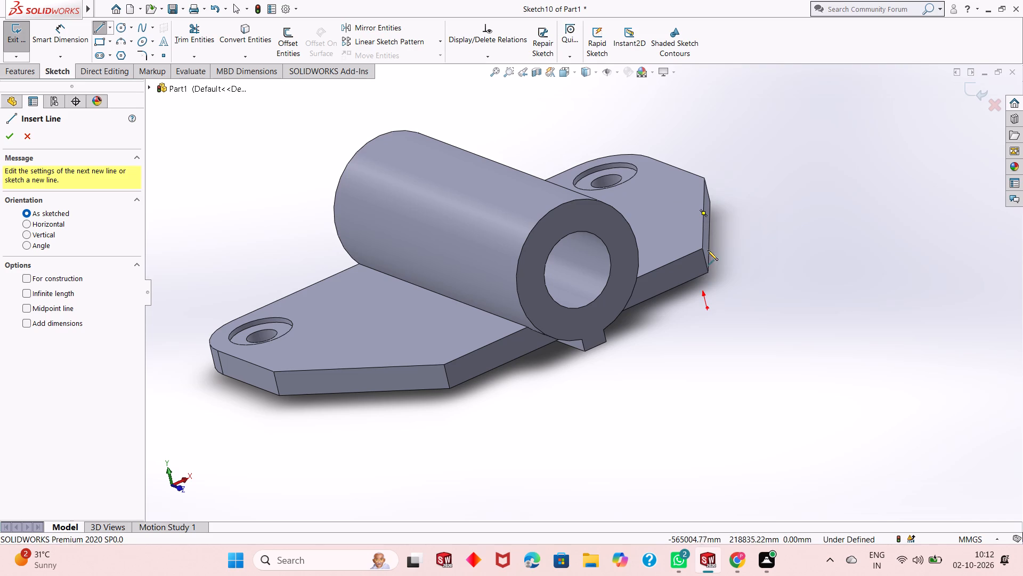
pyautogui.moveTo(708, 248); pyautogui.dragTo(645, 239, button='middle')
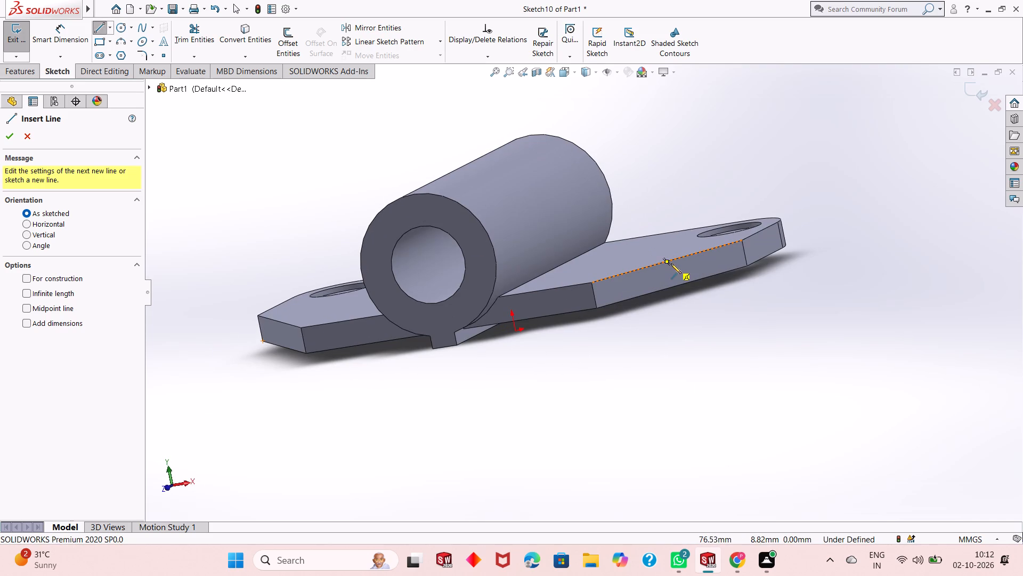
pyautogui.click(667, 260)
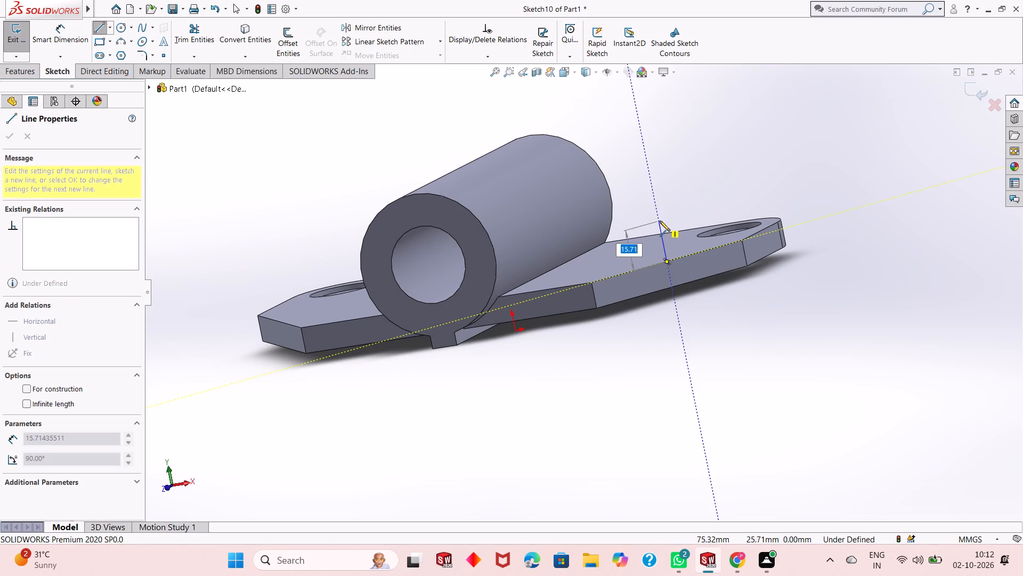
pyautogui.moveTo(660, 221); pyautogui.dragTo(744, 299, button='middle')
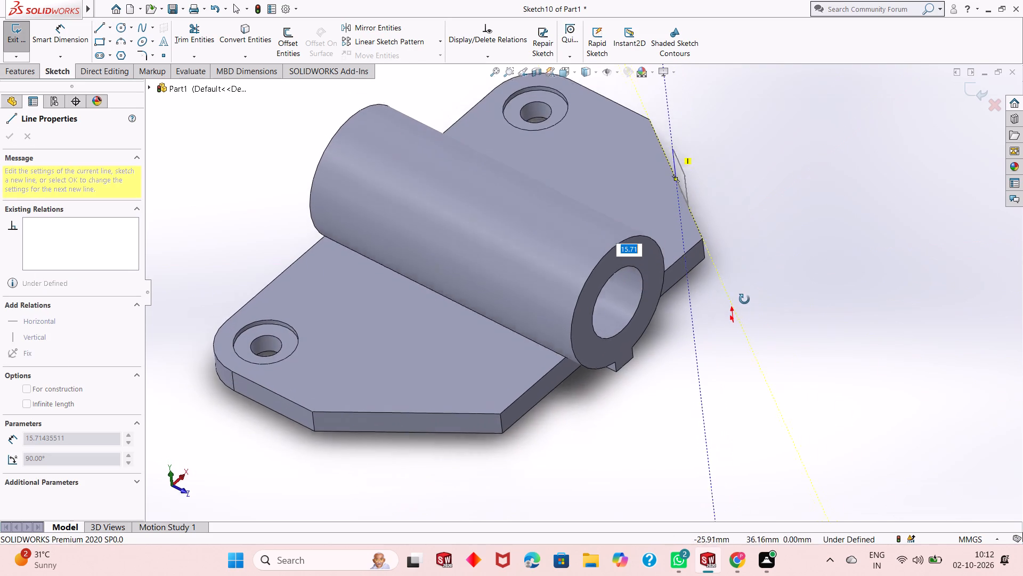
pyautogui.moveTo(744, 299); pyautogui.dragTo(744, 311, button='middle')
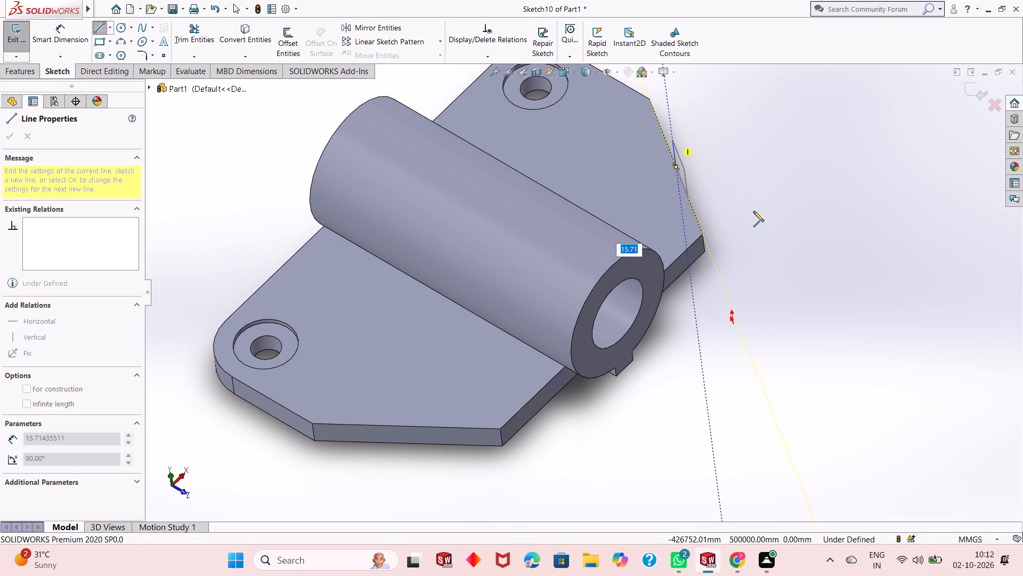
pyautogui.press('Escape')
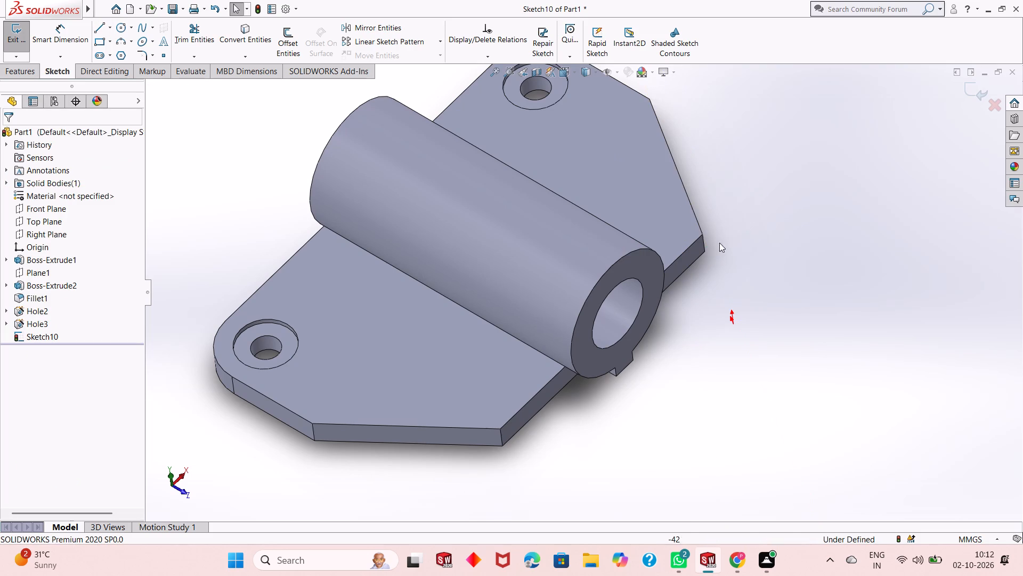
# Exit the empty sketch on the plate's angled side face.
pyautogui.scroll(2, 526, 389)
pyautogui.scroll(-1, 637, 231)
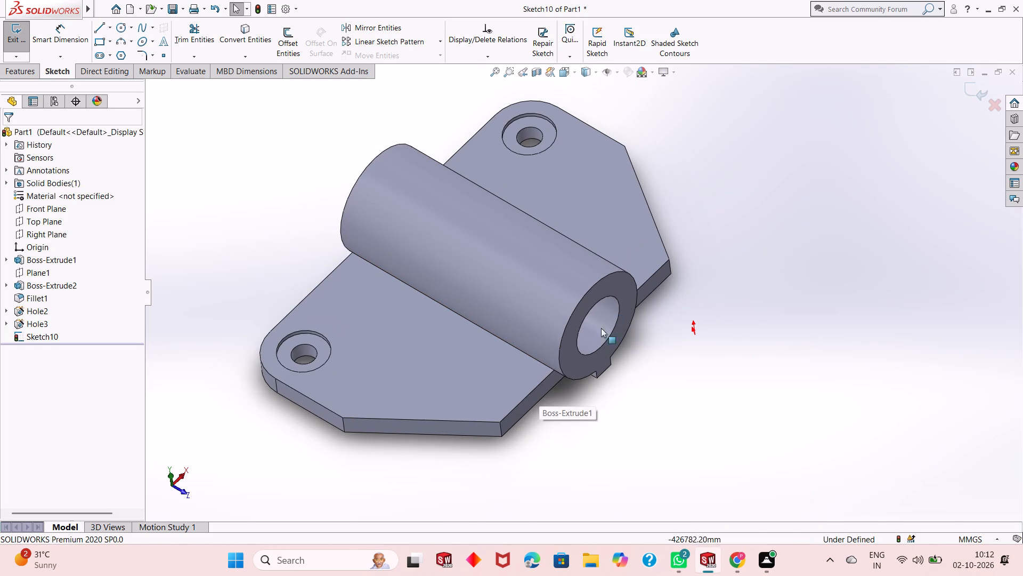
pyautogui.moveTo(594, 406); pyautogui.dragTo(594, 324, button='middle')
pyautogui.moveTo(636, 413); pyautogui.dragTo(634, 368, button='middle')
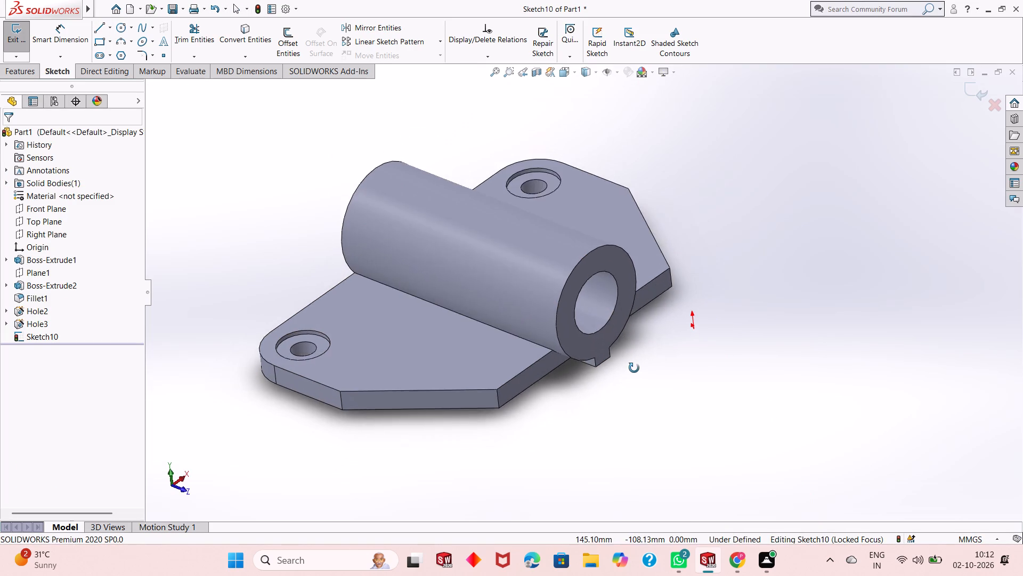
pyautogui.moveTo(634, 368); pyautogui.dragTo(576, 337, button='middle')
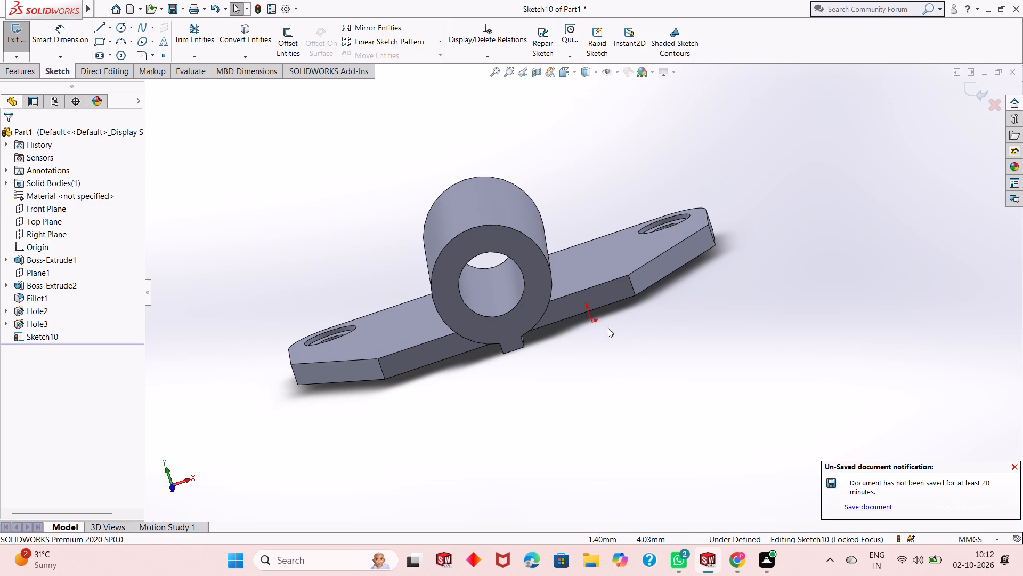
pyautogui.moveTo(610, 224); pyautogui.dragTo(631, 327, button='middle')
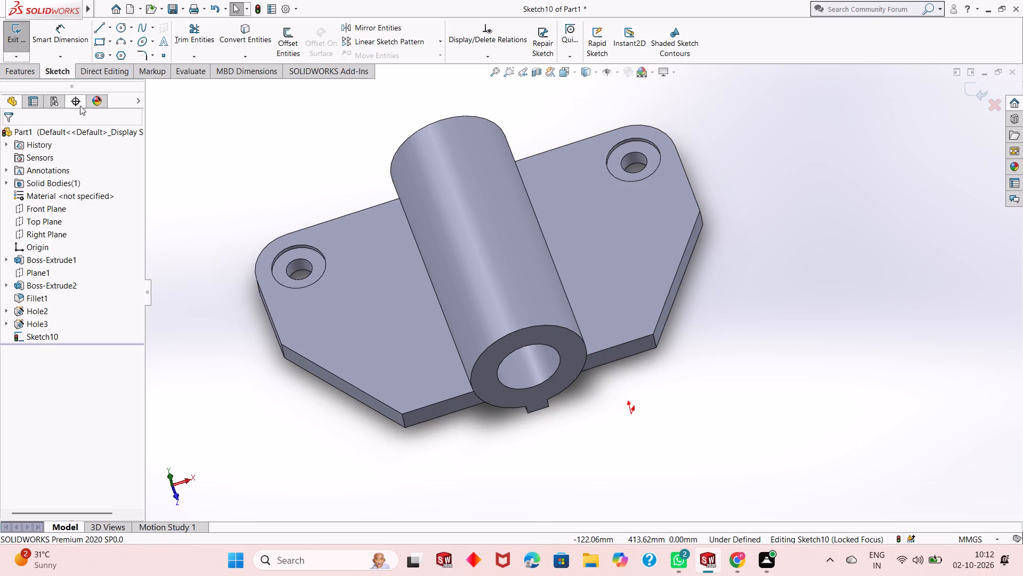
pyautogui.click(974, 91)
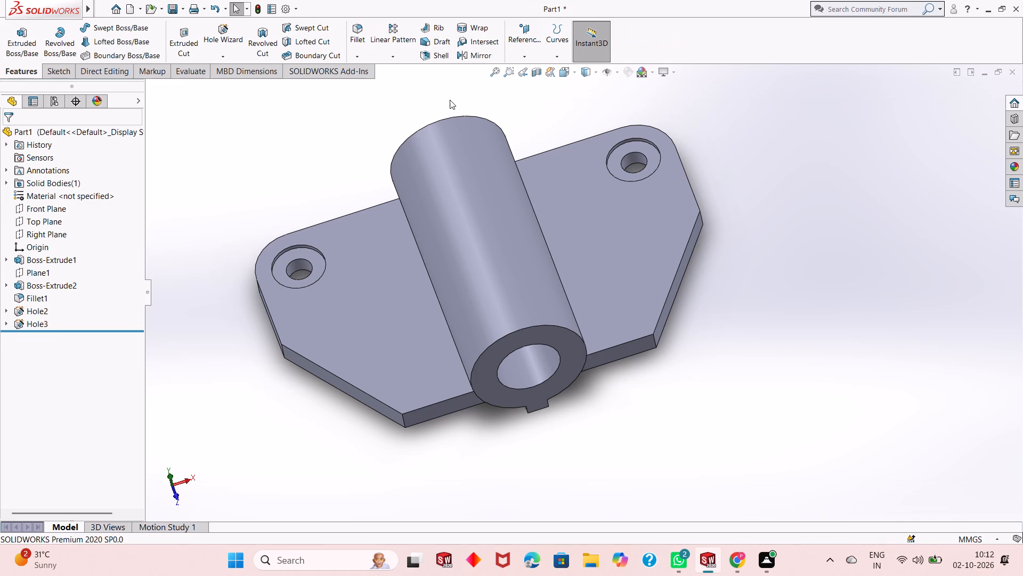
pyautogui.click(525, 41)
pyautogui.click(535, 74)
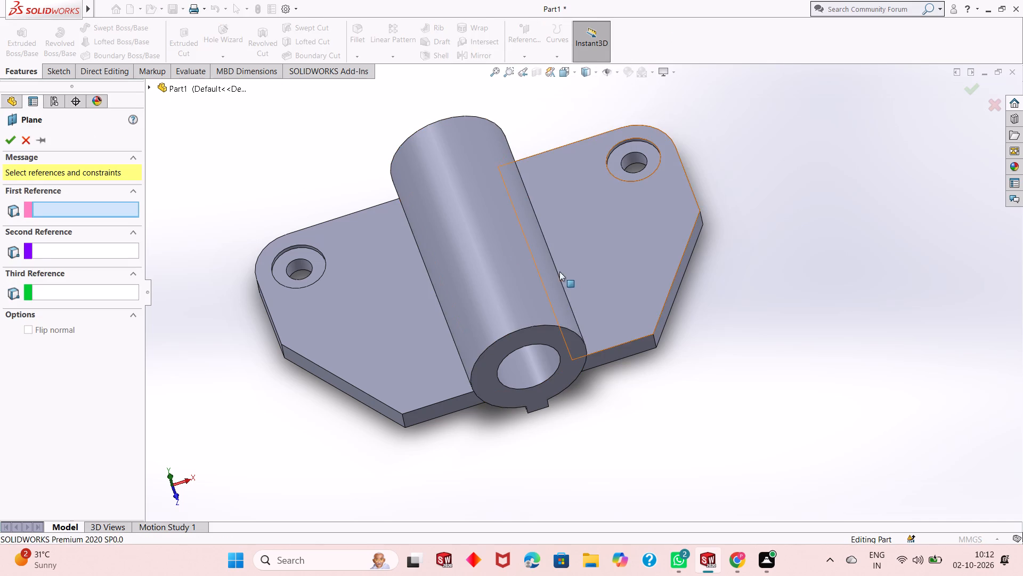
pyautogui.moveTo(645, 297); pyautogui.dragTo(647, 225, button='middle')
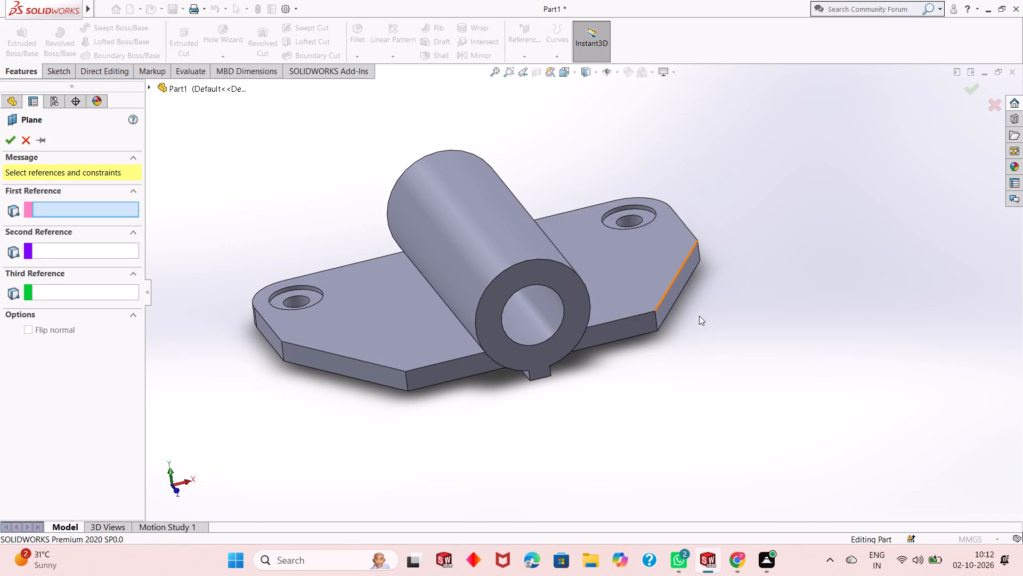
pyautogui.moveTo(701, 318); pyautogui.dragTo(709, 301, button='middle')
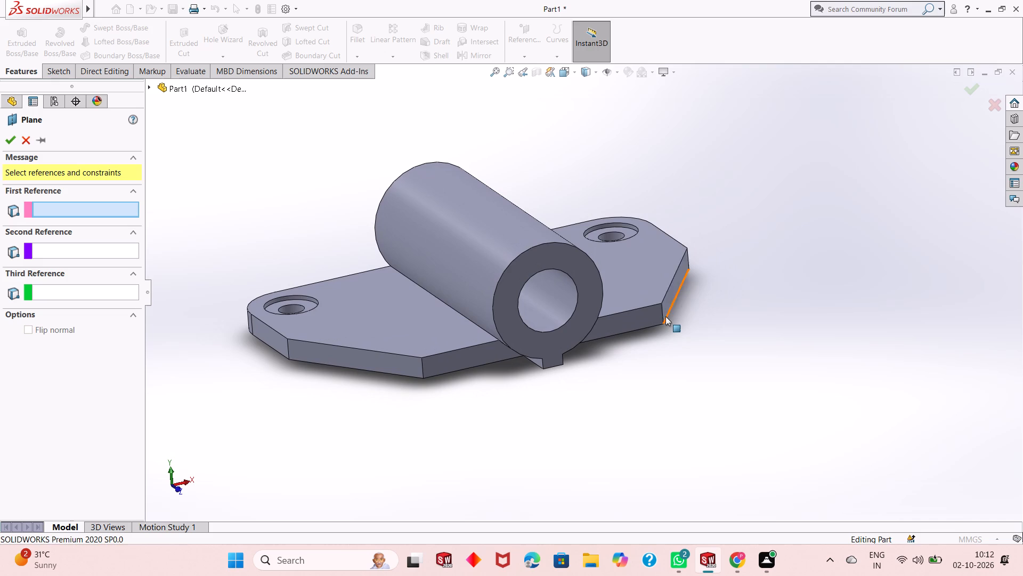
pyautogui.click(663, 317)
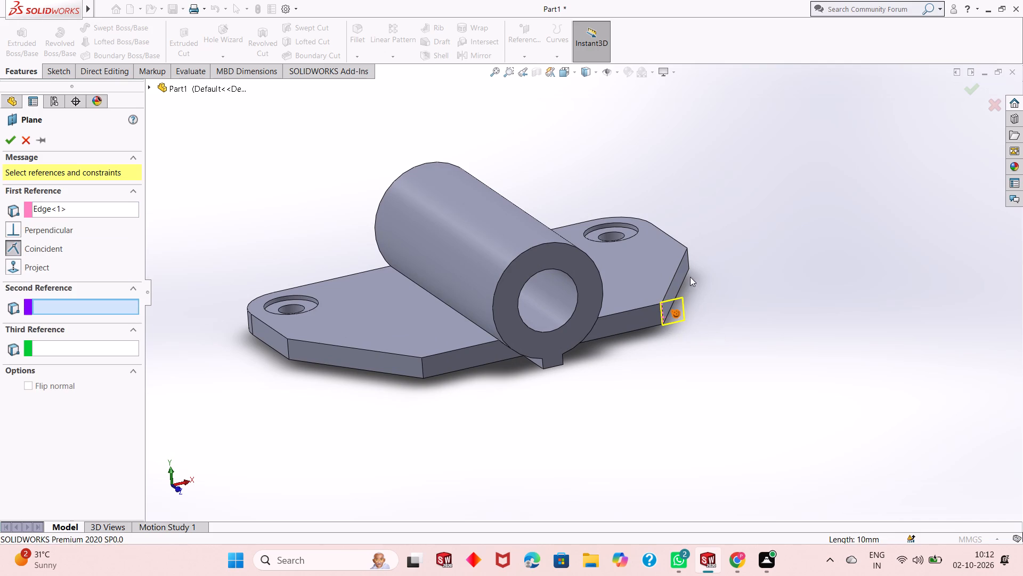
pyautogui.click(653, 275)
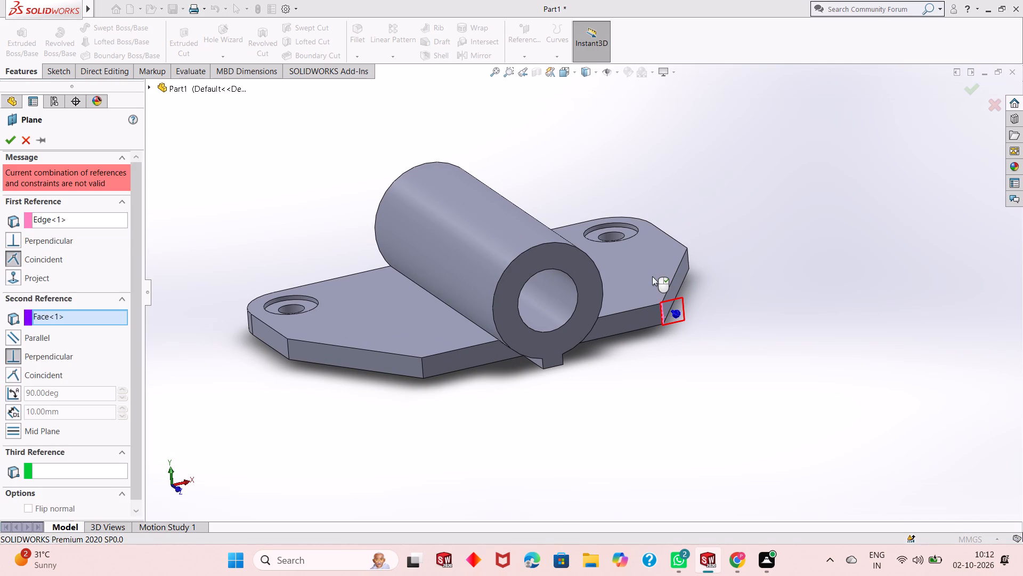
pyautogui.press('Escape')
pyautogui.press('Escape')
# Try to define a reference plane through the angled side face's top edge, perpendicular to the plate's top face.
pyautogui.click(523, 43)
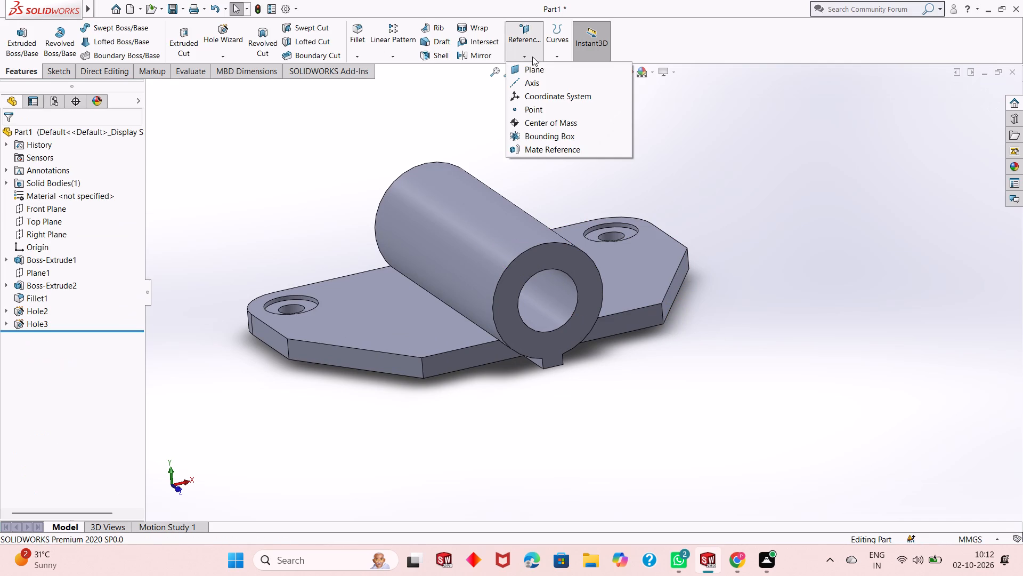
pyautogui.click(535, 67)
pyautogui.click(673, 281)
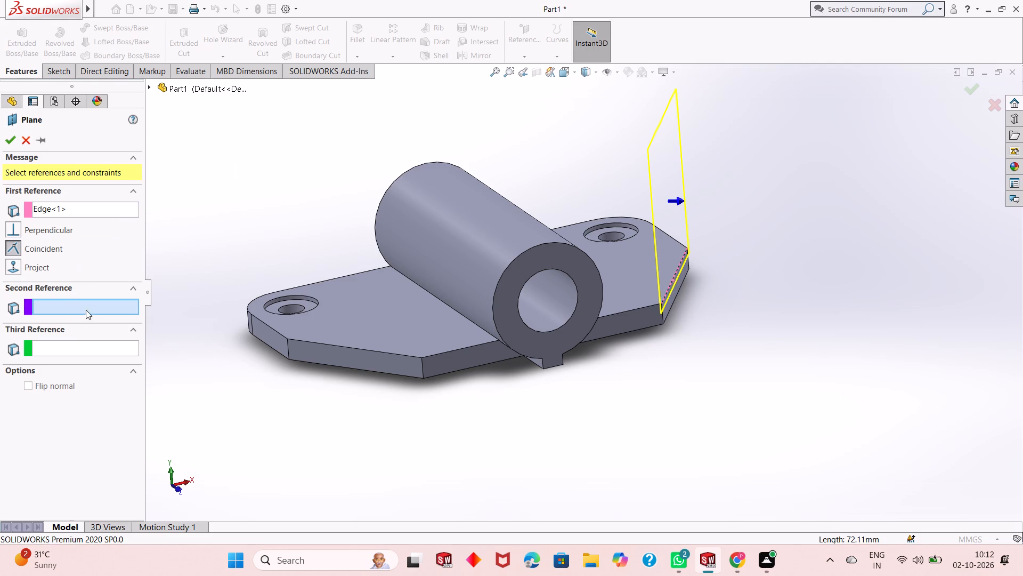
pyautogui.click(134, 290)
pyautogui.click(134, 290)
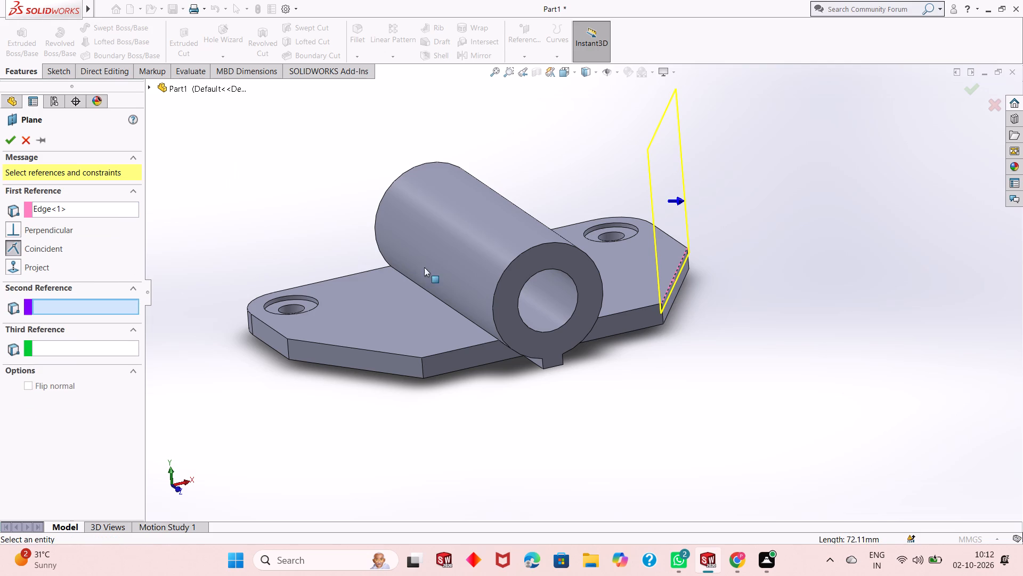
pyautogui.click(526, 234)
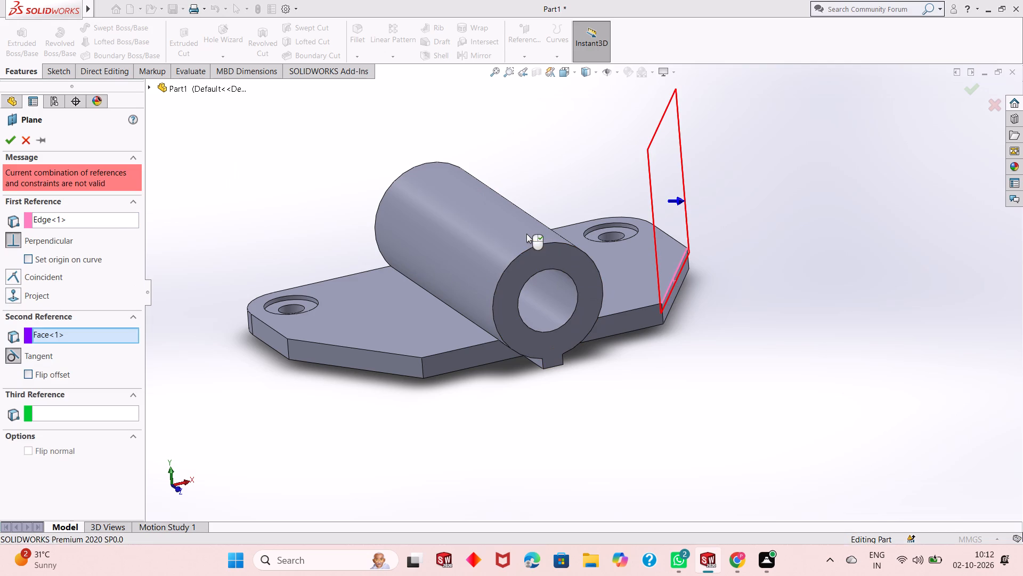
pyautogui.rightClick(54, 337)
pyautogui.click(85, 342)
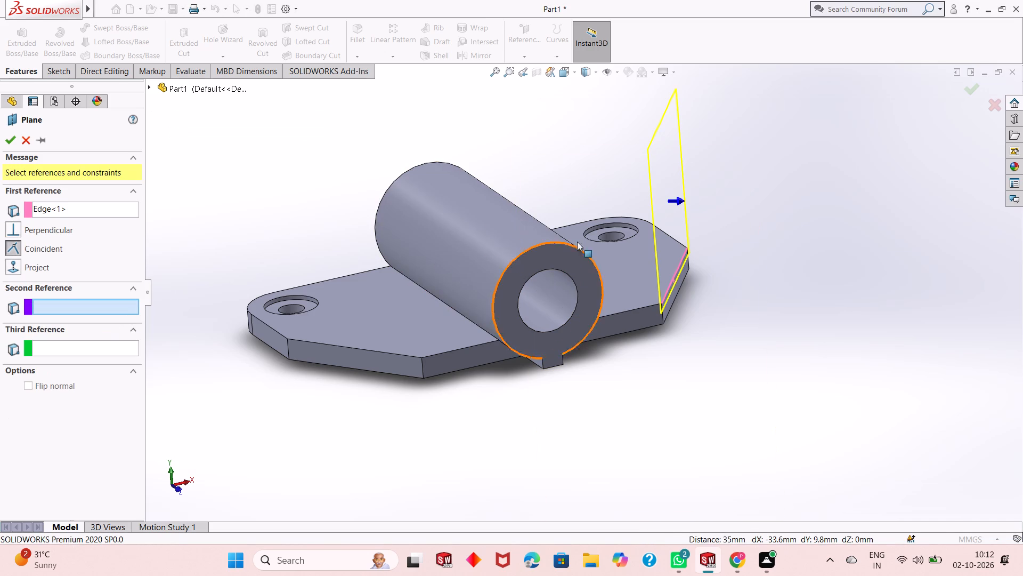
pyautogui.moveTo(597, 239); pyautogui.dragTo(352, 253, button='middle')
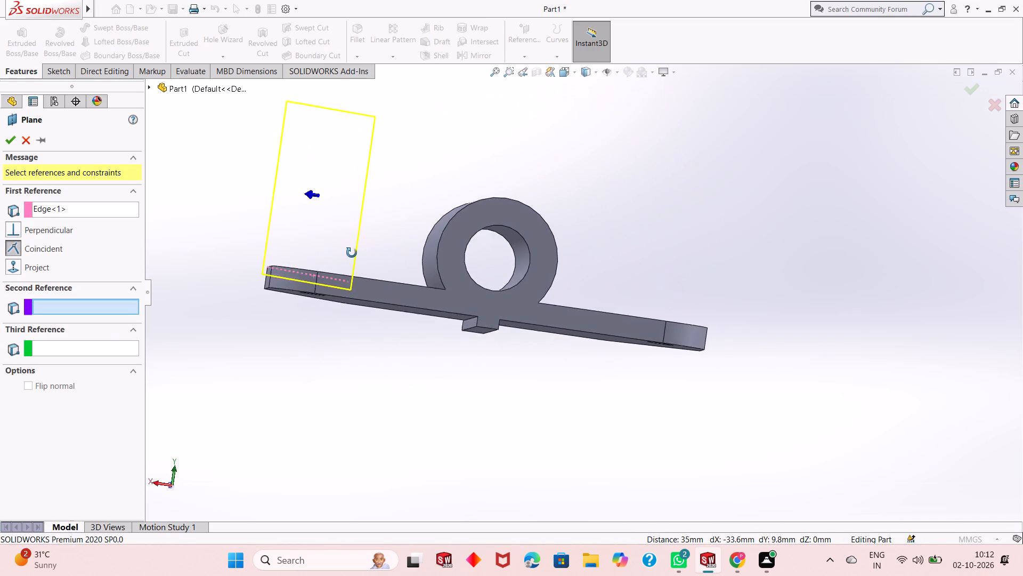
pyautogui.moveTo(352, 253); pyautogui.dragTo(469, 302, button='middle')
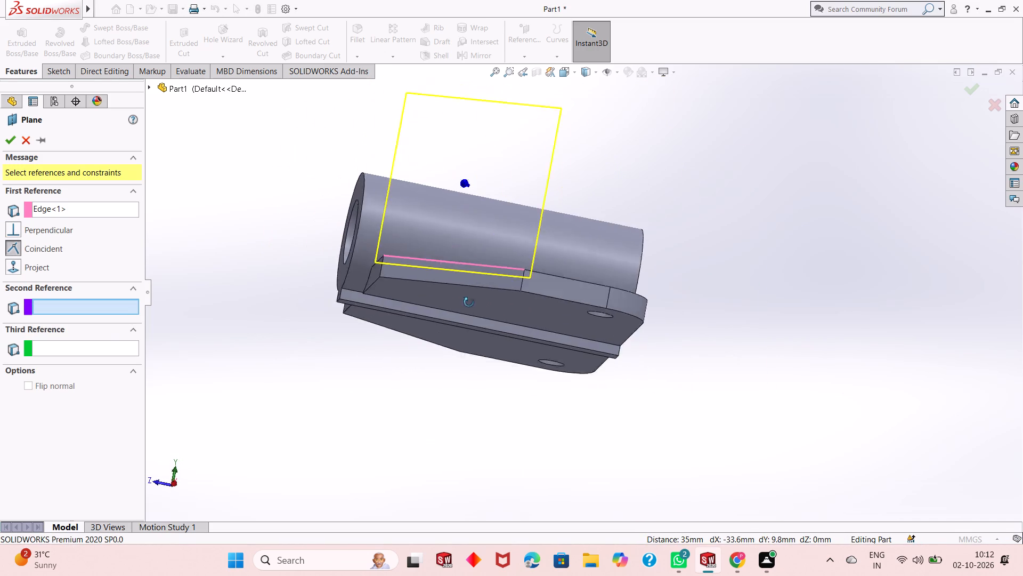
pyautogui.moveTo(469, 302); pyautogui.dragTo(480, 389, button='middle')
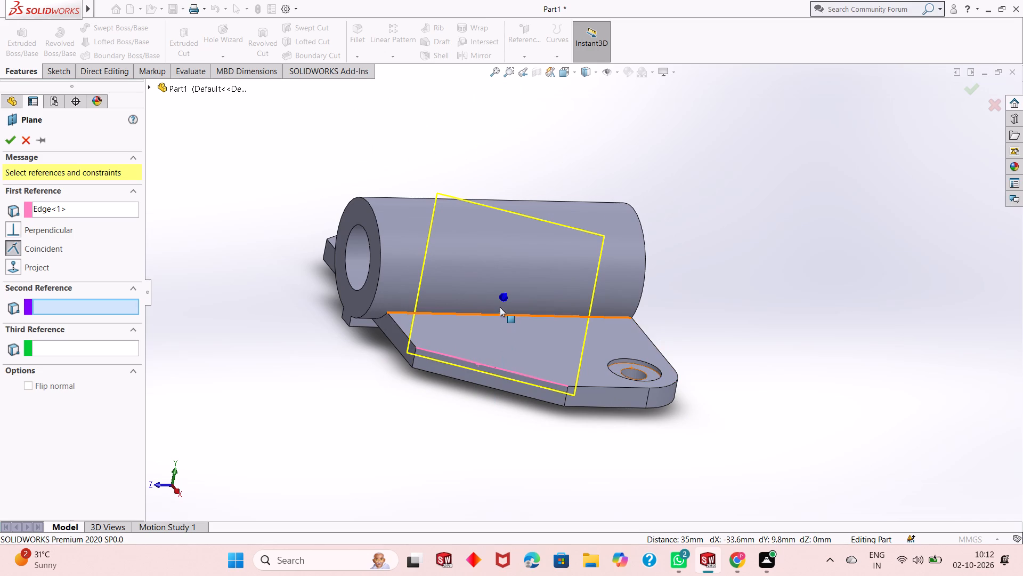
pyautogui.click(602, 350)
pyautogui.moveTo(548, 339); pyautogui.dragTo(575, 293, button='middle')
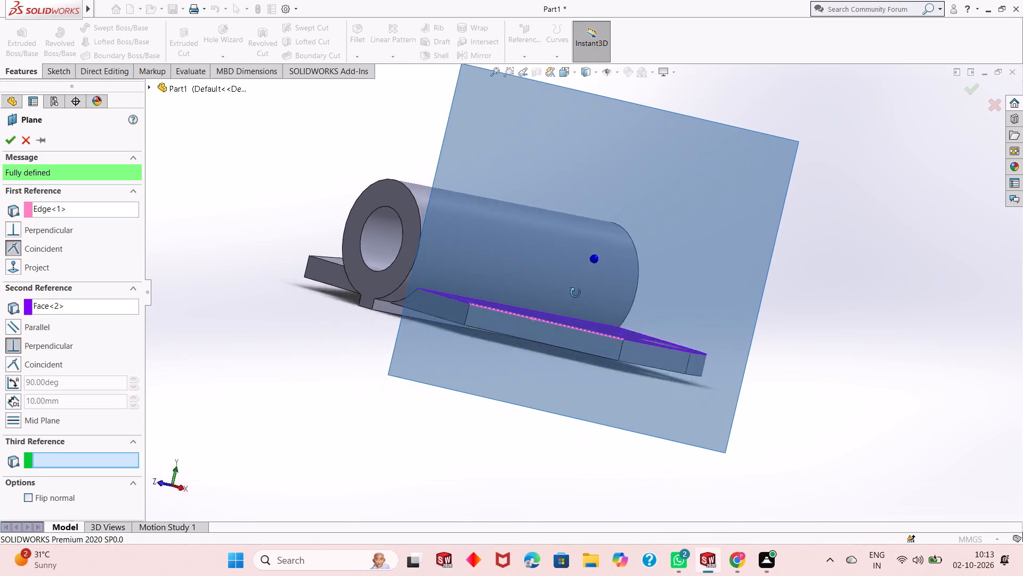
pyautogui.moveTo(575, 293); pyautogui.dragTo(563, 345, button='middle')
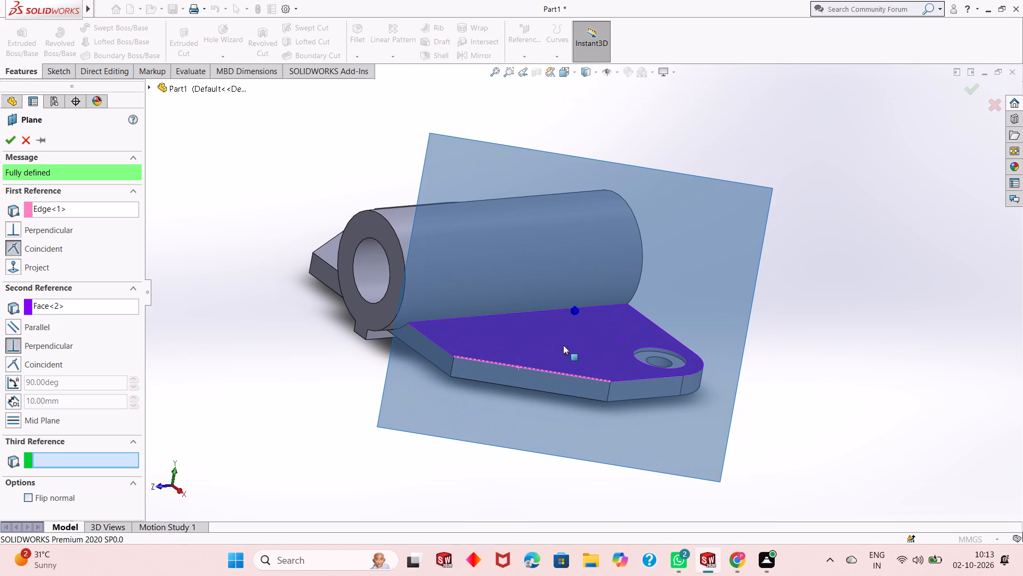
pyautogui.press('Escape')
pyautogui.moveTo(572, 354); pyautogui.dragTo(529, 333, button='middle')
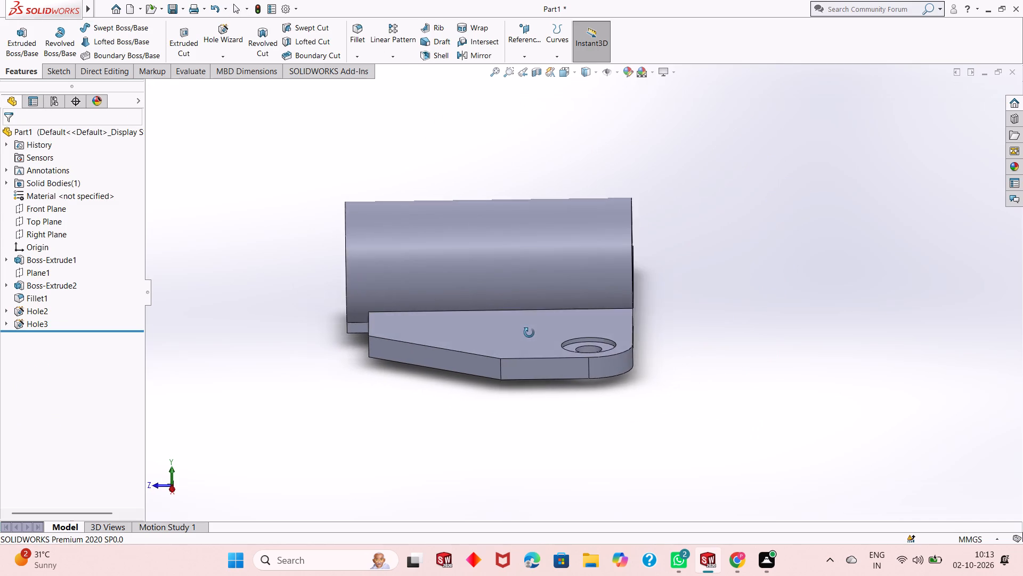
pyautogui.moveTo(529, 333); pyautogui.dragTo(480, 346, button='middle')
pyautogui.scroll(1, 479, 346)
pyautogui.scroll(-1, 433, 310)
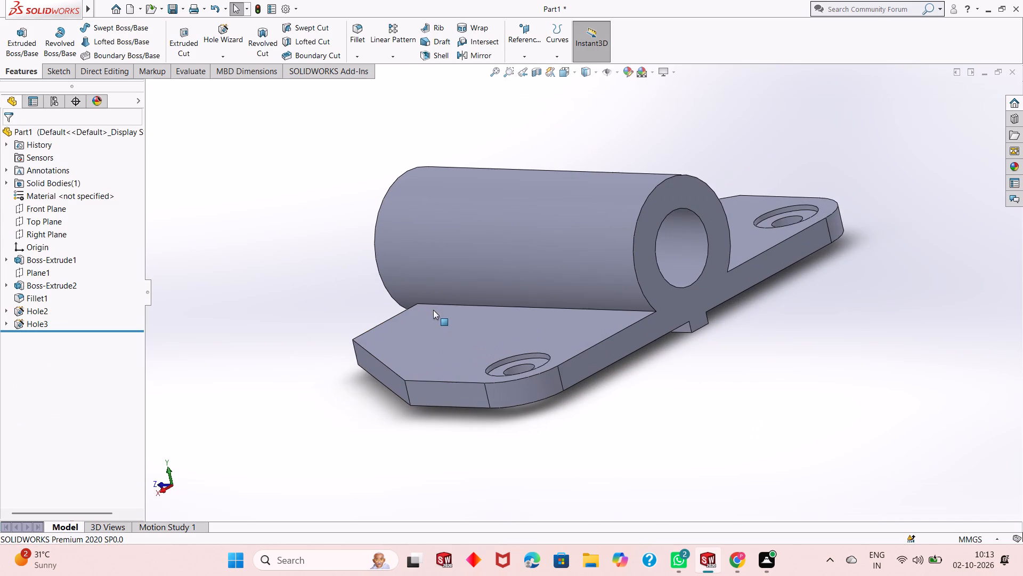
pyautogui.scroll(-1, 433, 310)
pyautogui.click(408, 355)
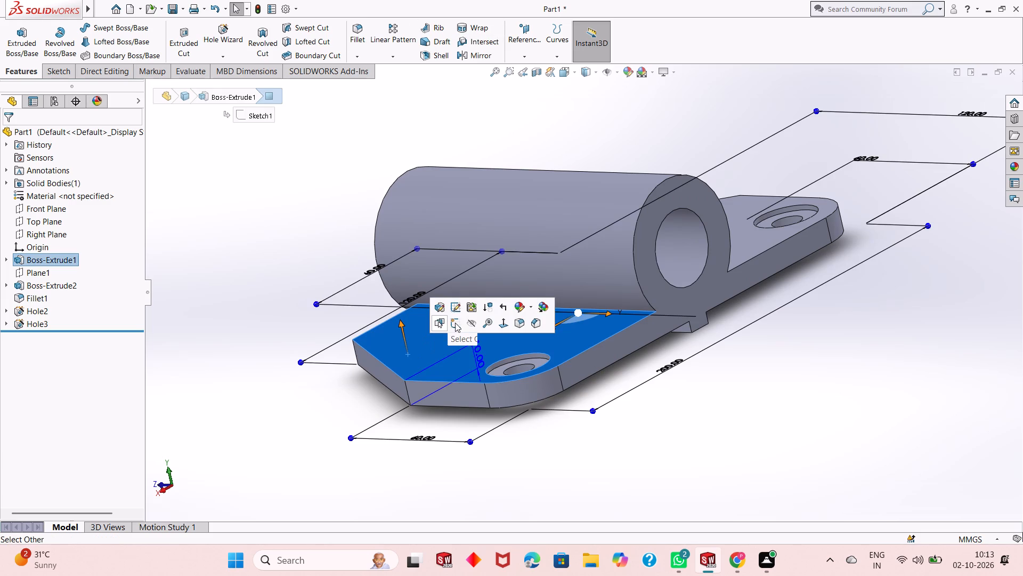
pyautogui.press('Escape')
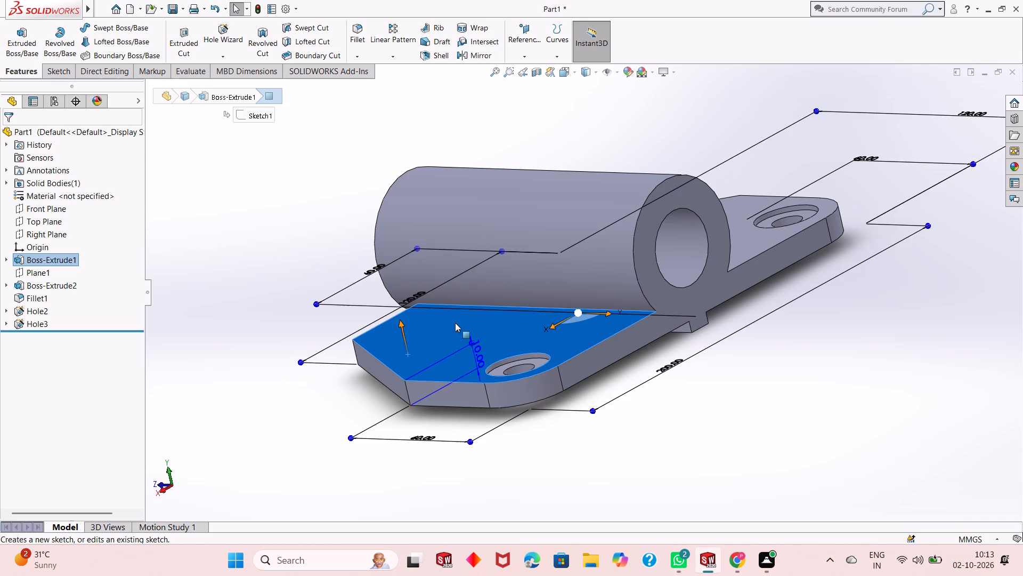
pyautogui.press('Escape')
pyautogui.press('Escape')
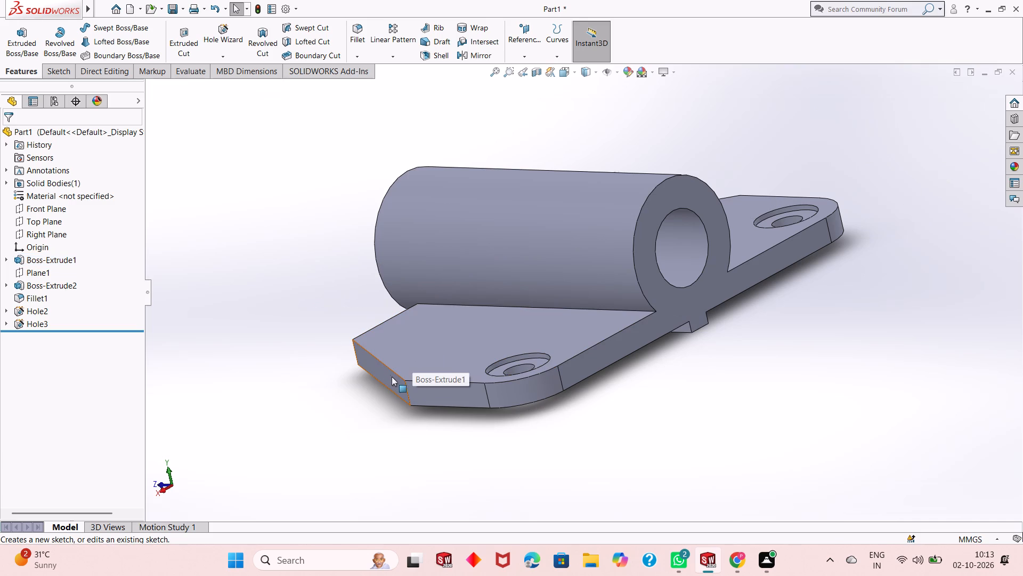
# Start a new sketch on the plate's straight side face beside the cylinder's keyed end, next to the angled side.
pyautogui.moveTo(501, 422); pyautogui.dragTo(576, 378, button='middle')
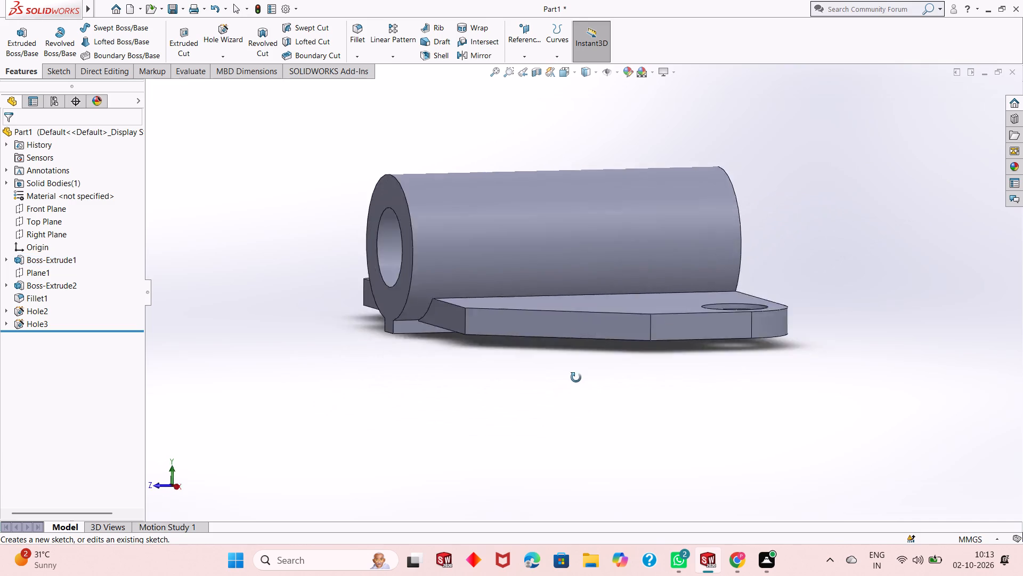
pyautogui.moveTo(576, 378); pyautogui.dragTo(676, 471, button='middle')
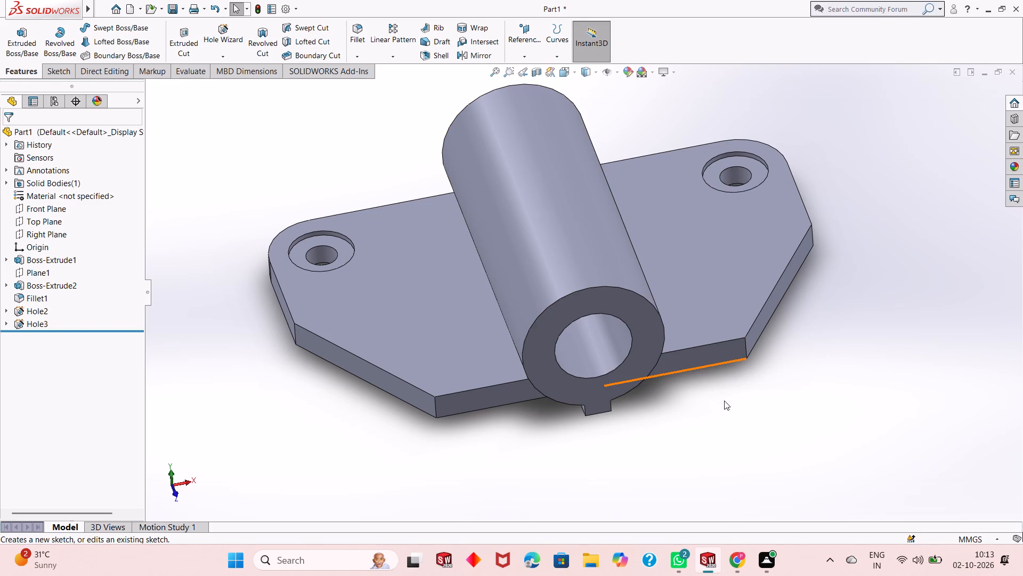
pyautogui.moveTo(724, 401); pyautogui.dragTo(721, 331, button='middle')
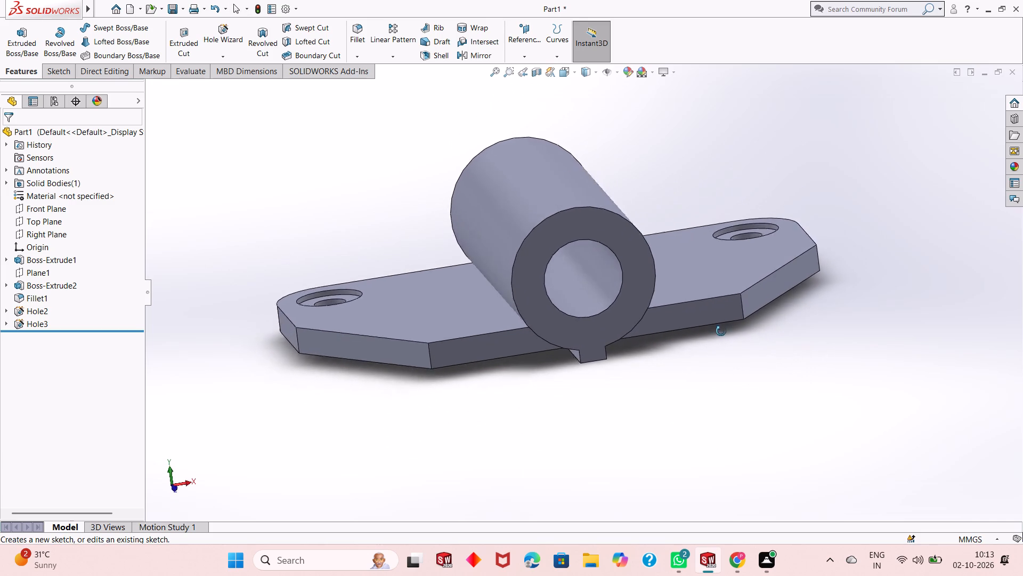
pyautogui.moveTo(721, 331); pyautogui.dragTo(754, 439, button='middle')
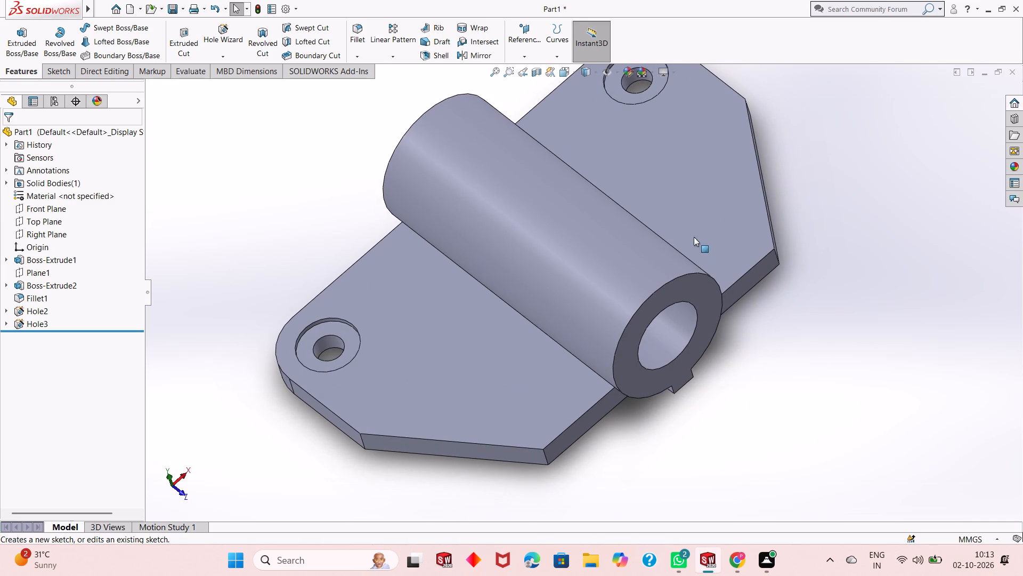
pyautogui.scroll(-1, 695, 221)
pyautogui.scroll(1, 708, 278)
pyautogui.click(735, 284)
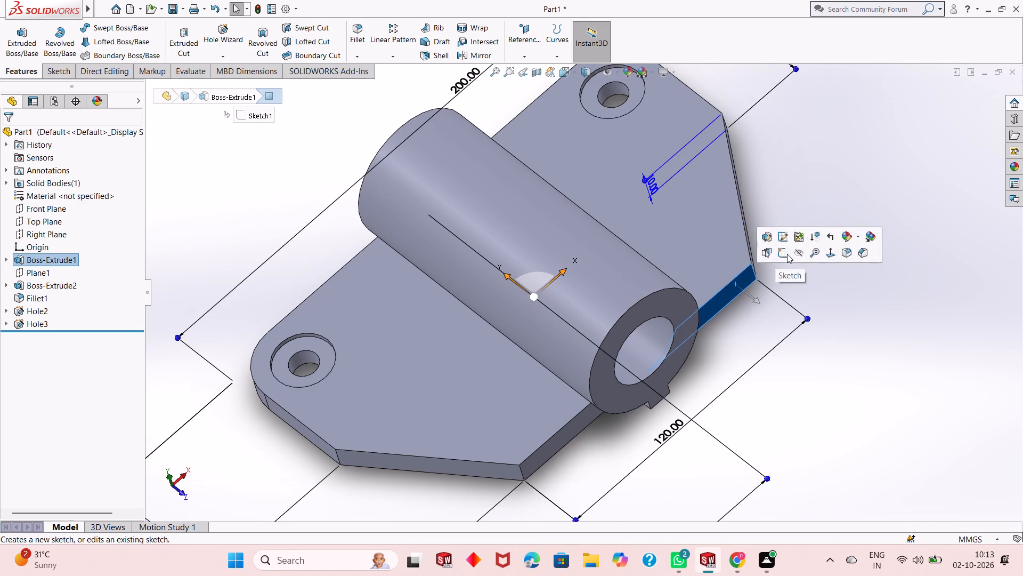
pyautogui.click(785, 252)
pyautogui.press('Escape')
# Sketch a slanted construction line about 144 mm long from the straight side face's top corner where it meets the angled side.
pyautogui.moveTo(752, 290); pyautogui.dragTo(764, 246, button='middle')
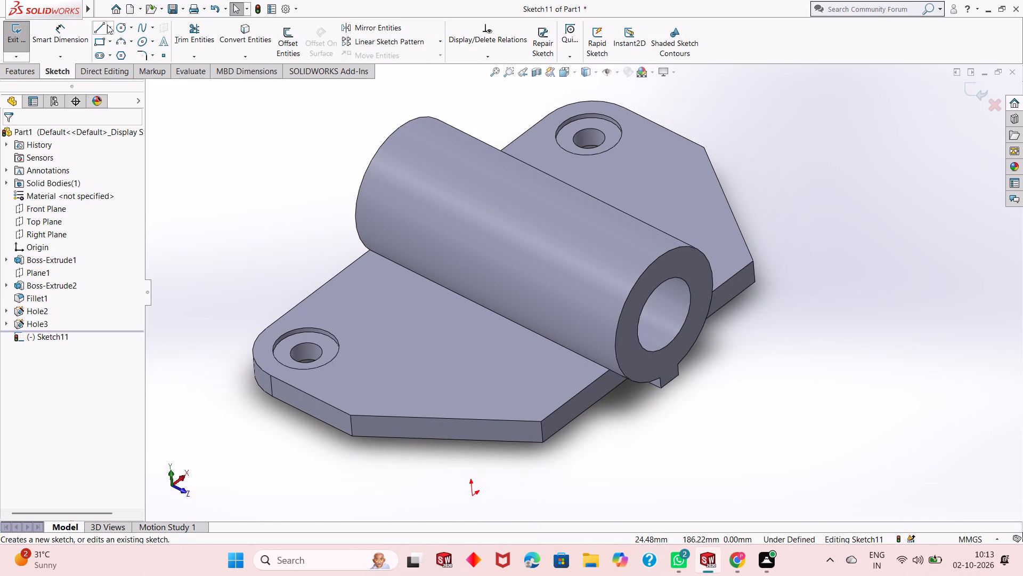
pyautogui.click(108, 25)
pyautogui.click(114, 53)
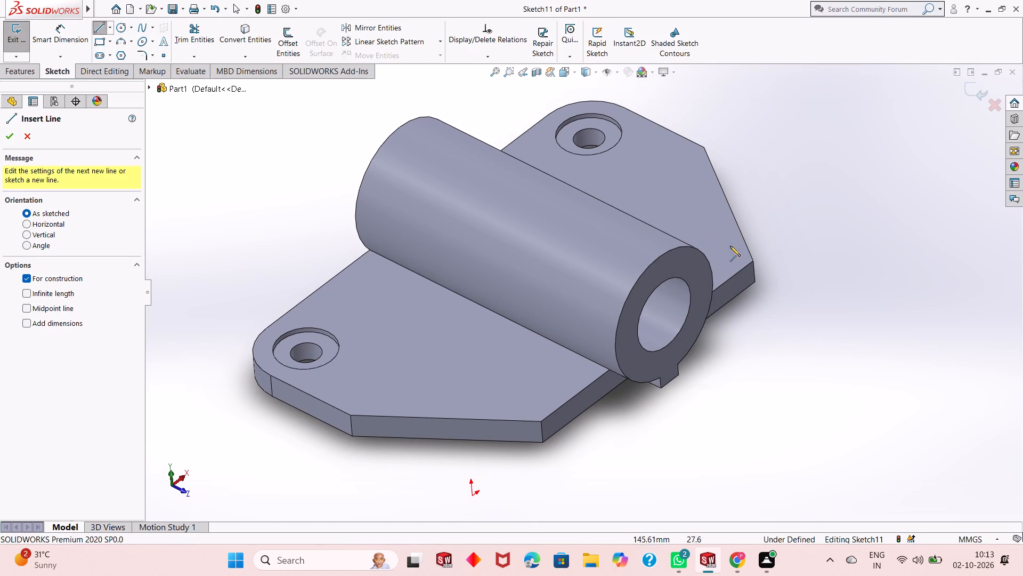
pyautogui.click(754, 261)
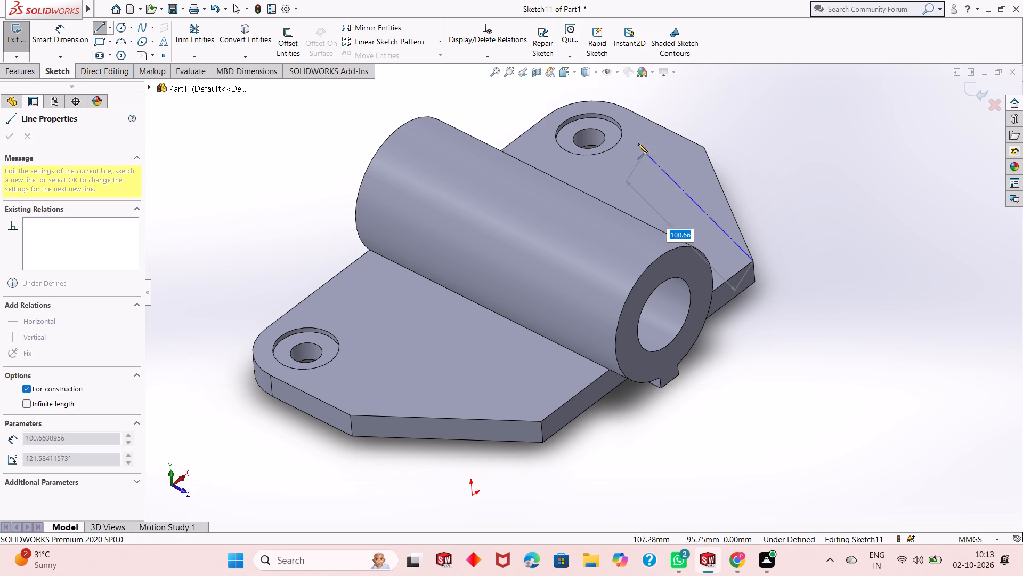
pyautogui.click(588, 121)
pyautogui.press('Escape')
pyautogui.press('Escape')
pyautogui.moveTo(798, 259); pyautogui.dragTo(707, 242, button='middle')
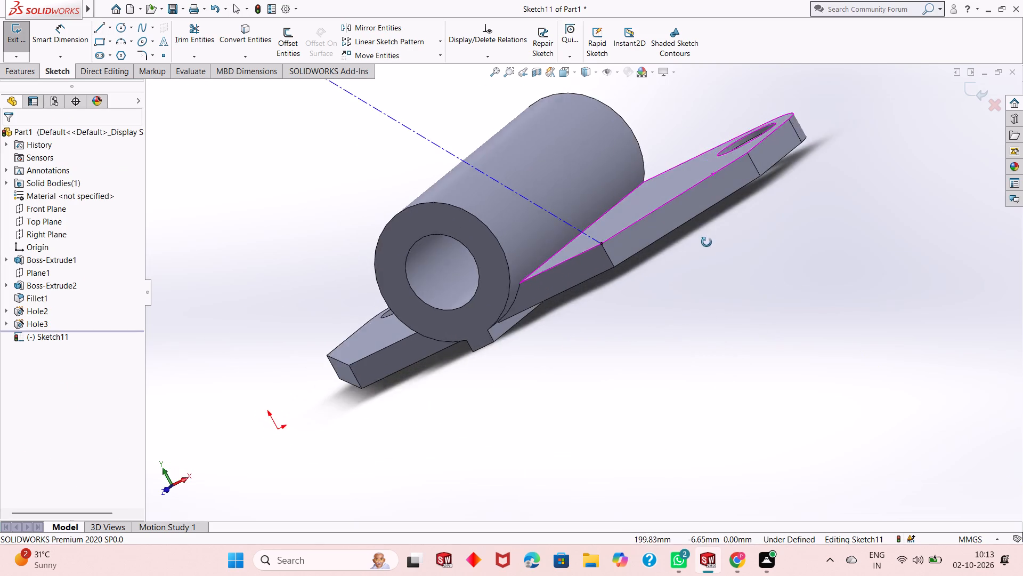
# Undo the slanted construction line on the plate's straight side face and exit the empty sketch.
pyautogui.moveTo(707, 242); pyautogui.dragTo(715, 381, button='middle')
pyautogui.scroll(-1, 570, 169)
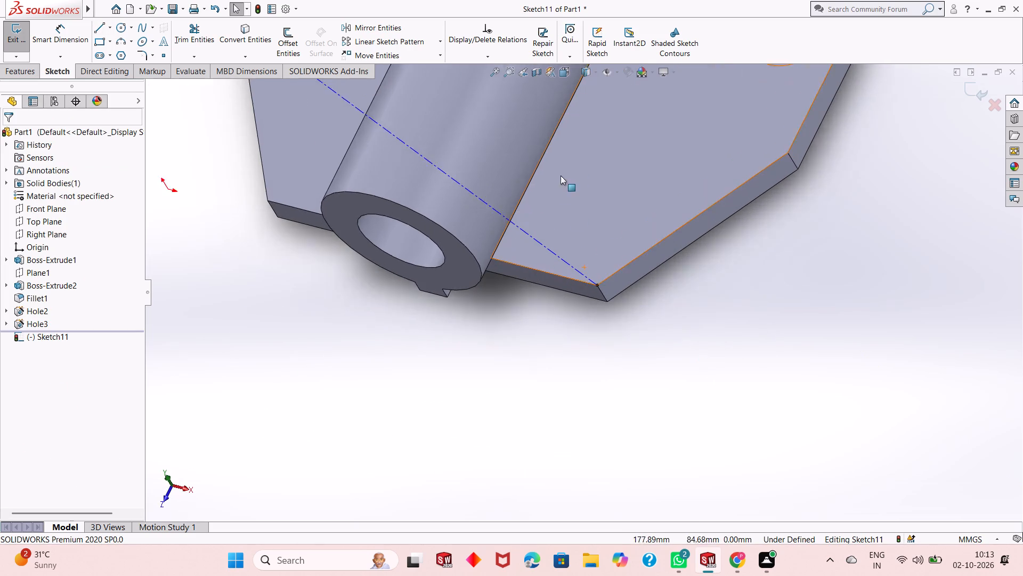
pyautogui.scroll(-2, 561, 175)
pyautogui.scroll(6, 521, 325)
pyautogui.moveTo(557, 234); pyautogui.dragTo(576, 134, button='middle')
pyautogui.scroll(1, 566, 168)
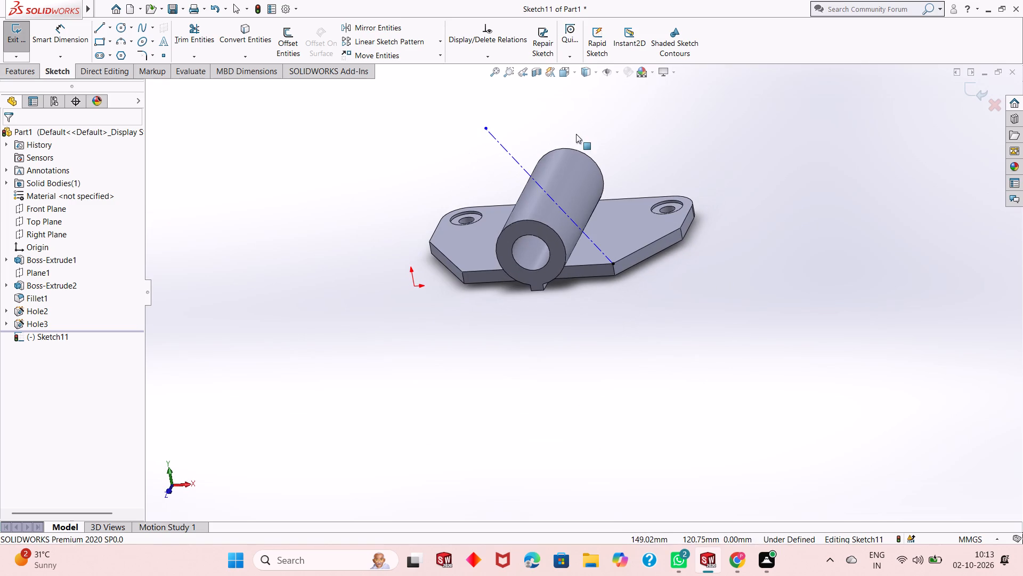
pyautogui.moveTo(581, 294); pyautogui.dragTo(525, 295, button='middle')
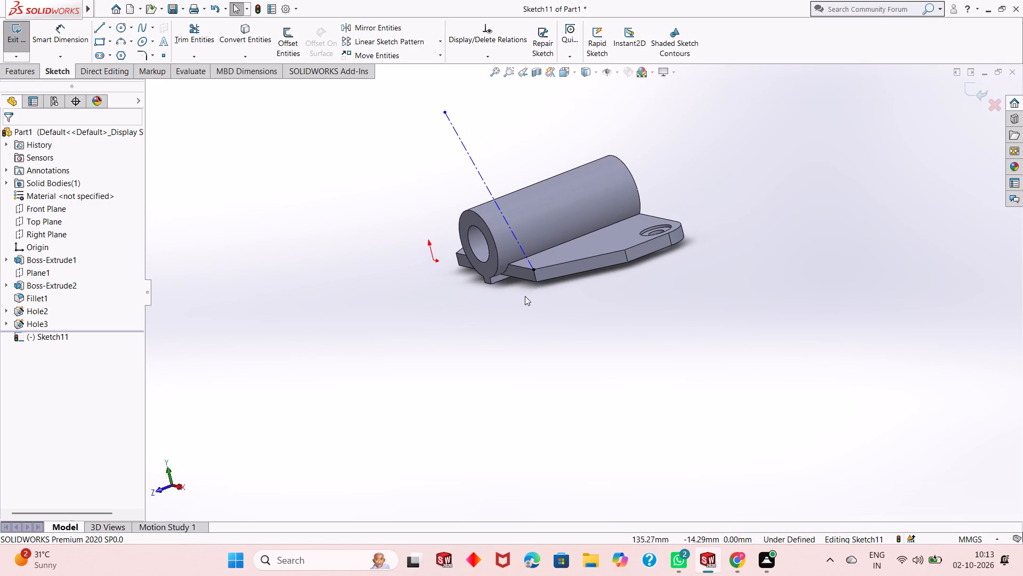
pyautogui.moveTo(524, 277); pyautogui.dragTo(530, 300, button='middle')
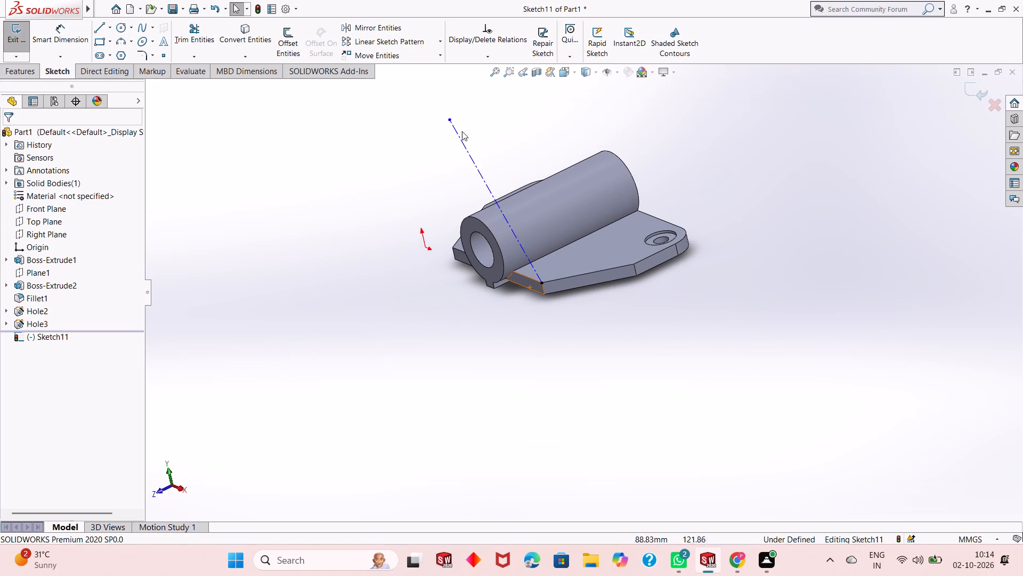
pyautogui.hotkey('ctrl', 'z')
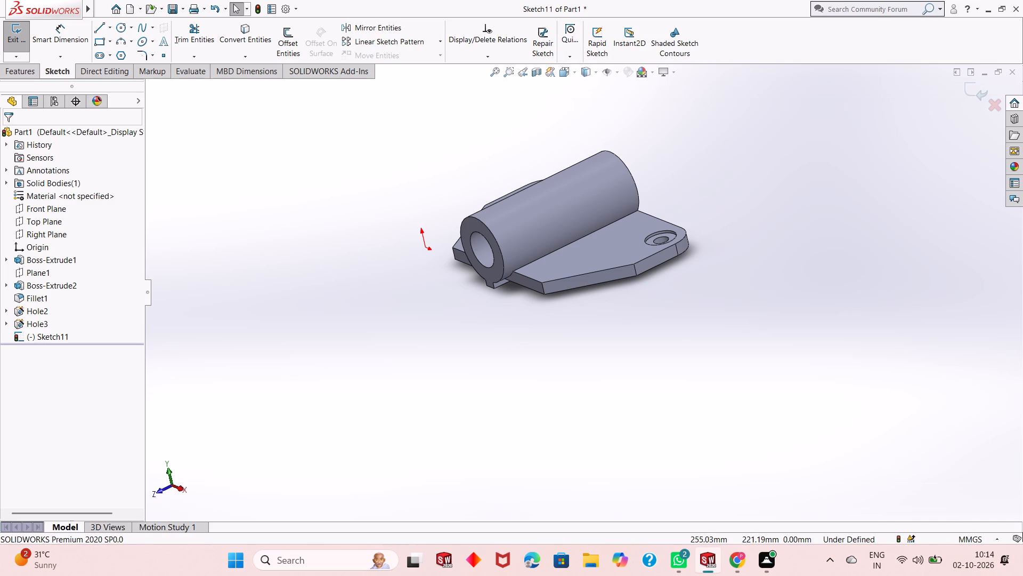
pyautogui.click(963, 88)
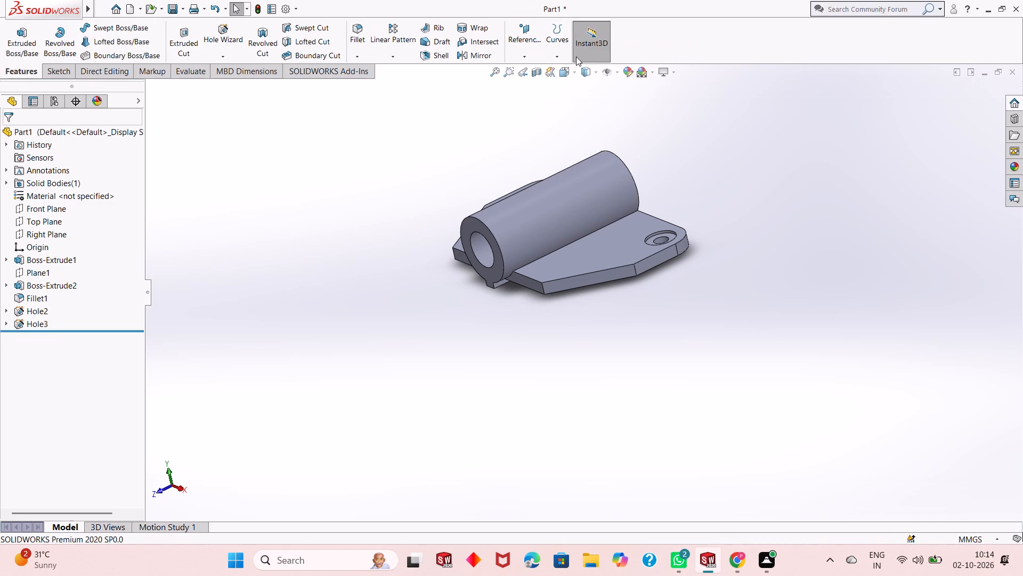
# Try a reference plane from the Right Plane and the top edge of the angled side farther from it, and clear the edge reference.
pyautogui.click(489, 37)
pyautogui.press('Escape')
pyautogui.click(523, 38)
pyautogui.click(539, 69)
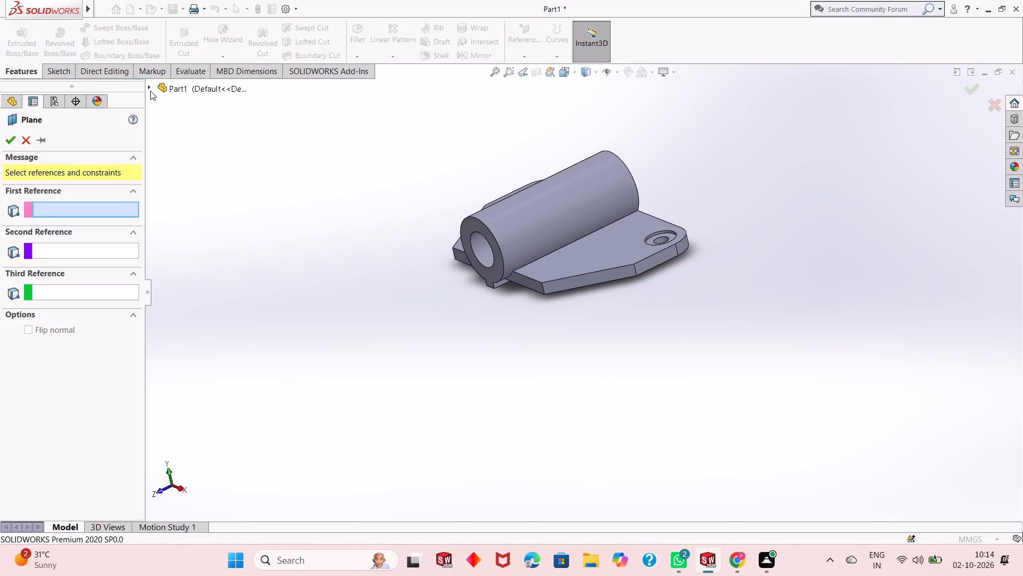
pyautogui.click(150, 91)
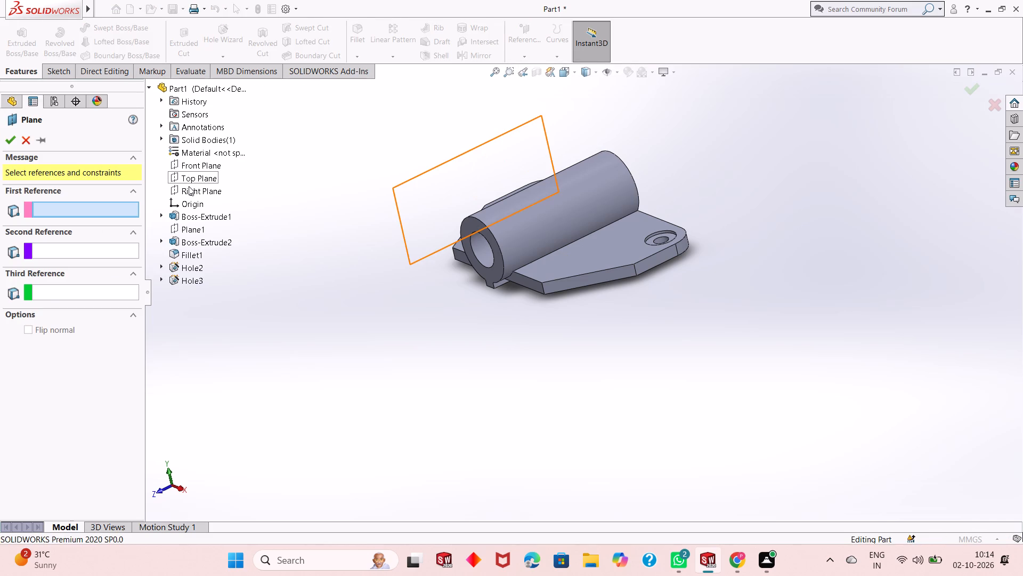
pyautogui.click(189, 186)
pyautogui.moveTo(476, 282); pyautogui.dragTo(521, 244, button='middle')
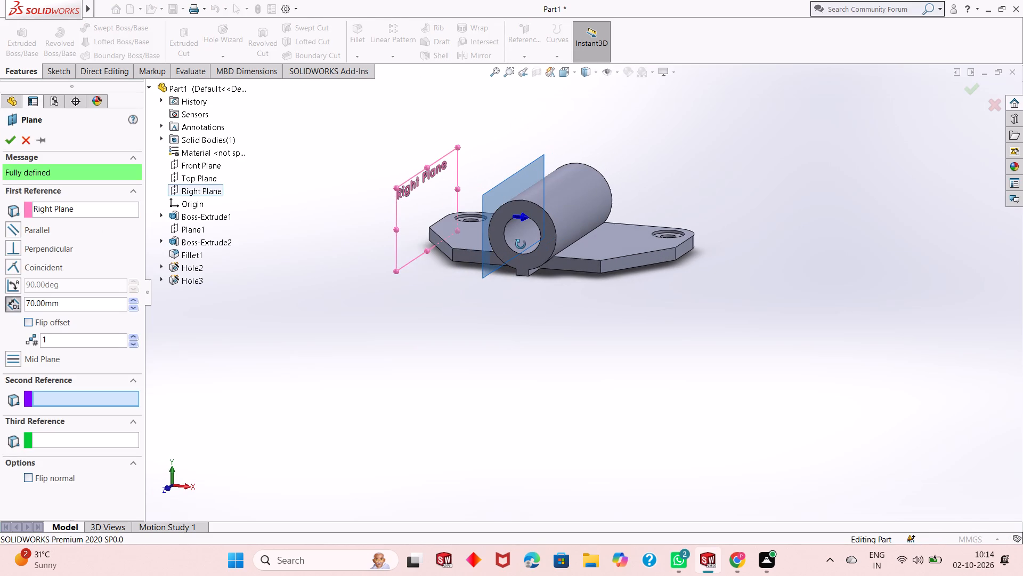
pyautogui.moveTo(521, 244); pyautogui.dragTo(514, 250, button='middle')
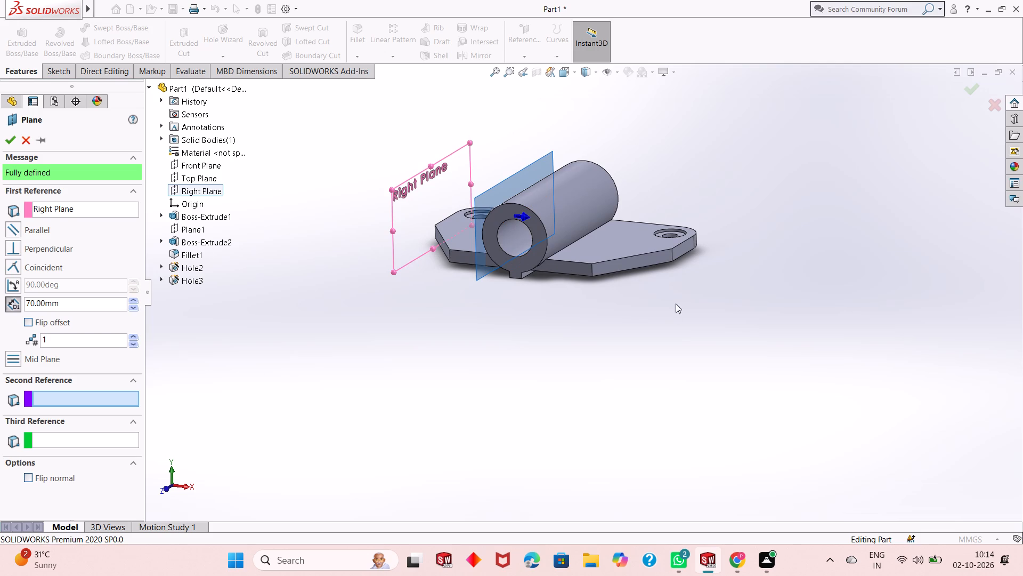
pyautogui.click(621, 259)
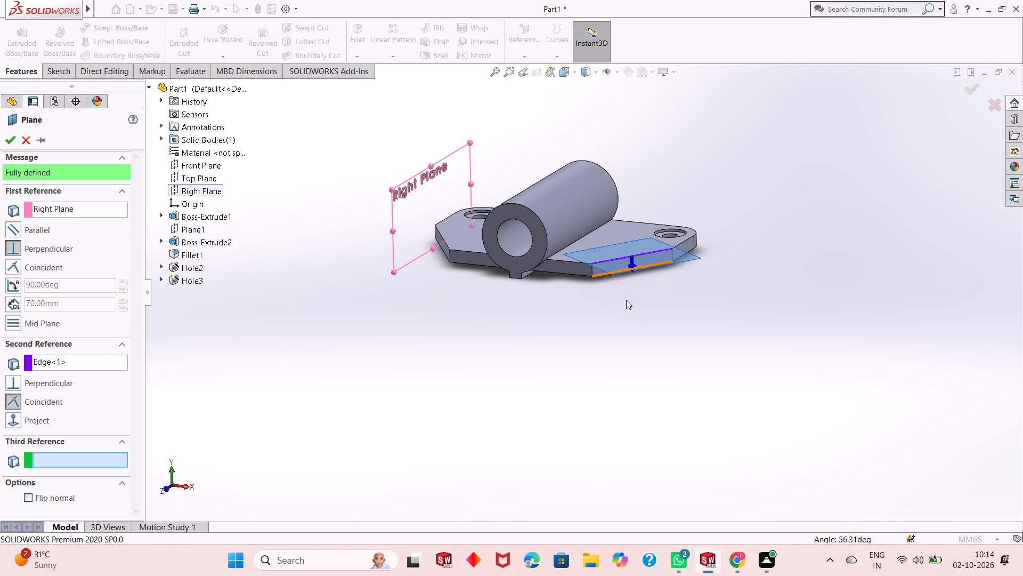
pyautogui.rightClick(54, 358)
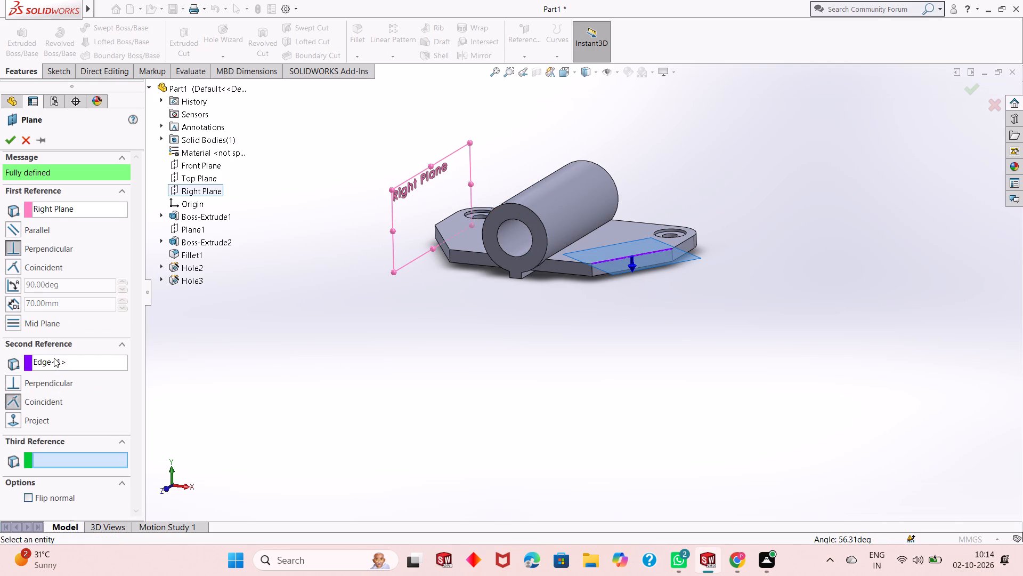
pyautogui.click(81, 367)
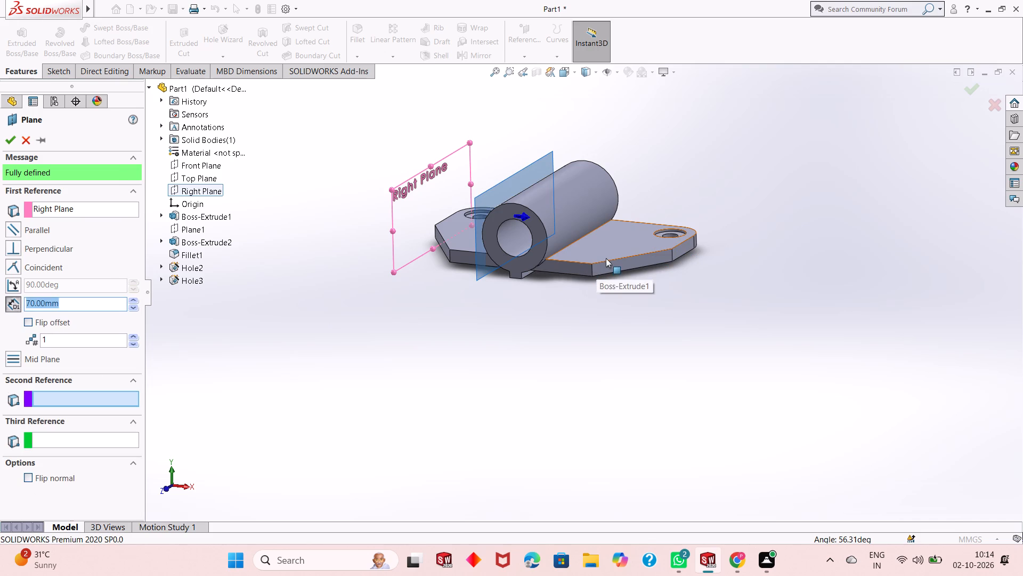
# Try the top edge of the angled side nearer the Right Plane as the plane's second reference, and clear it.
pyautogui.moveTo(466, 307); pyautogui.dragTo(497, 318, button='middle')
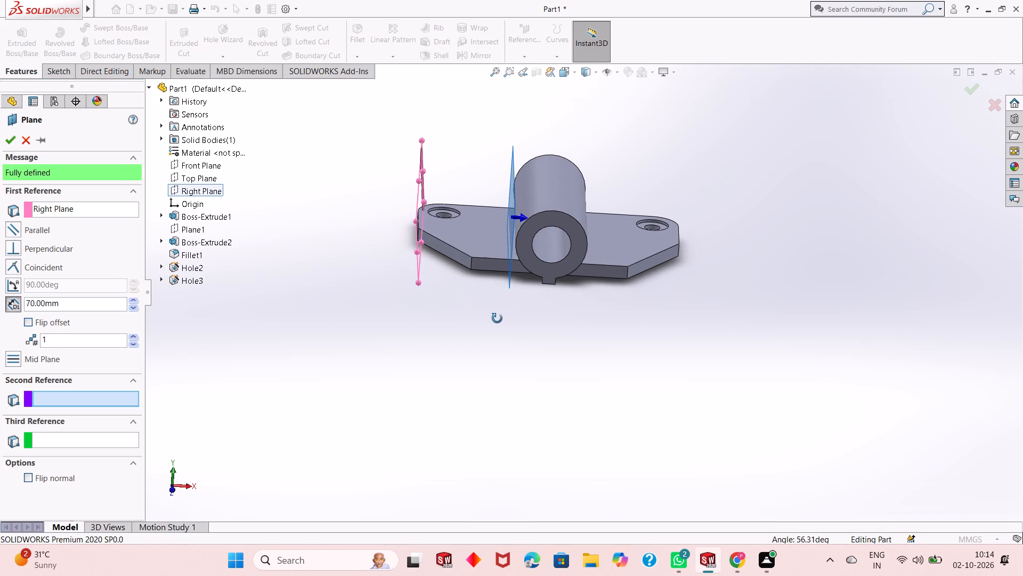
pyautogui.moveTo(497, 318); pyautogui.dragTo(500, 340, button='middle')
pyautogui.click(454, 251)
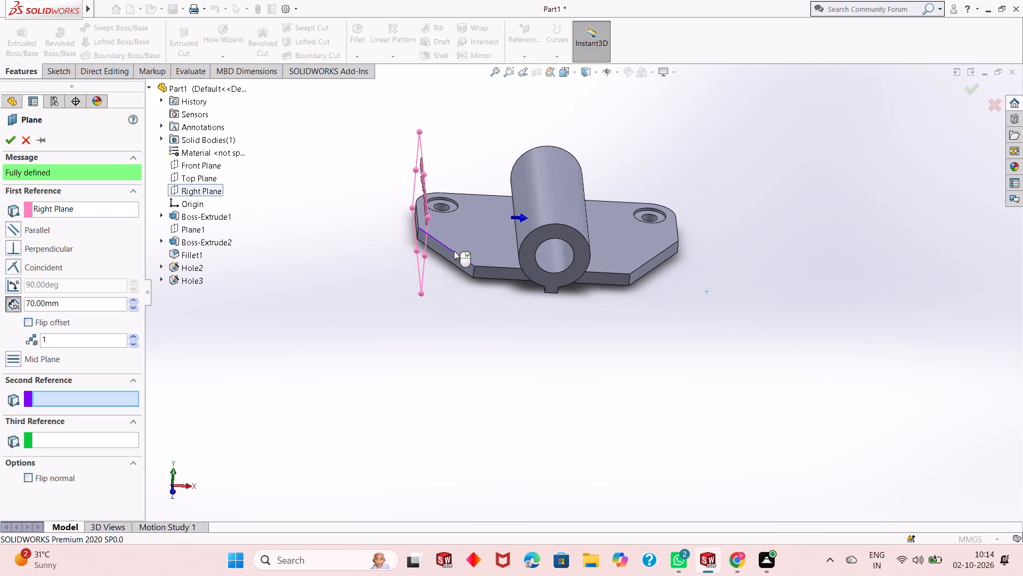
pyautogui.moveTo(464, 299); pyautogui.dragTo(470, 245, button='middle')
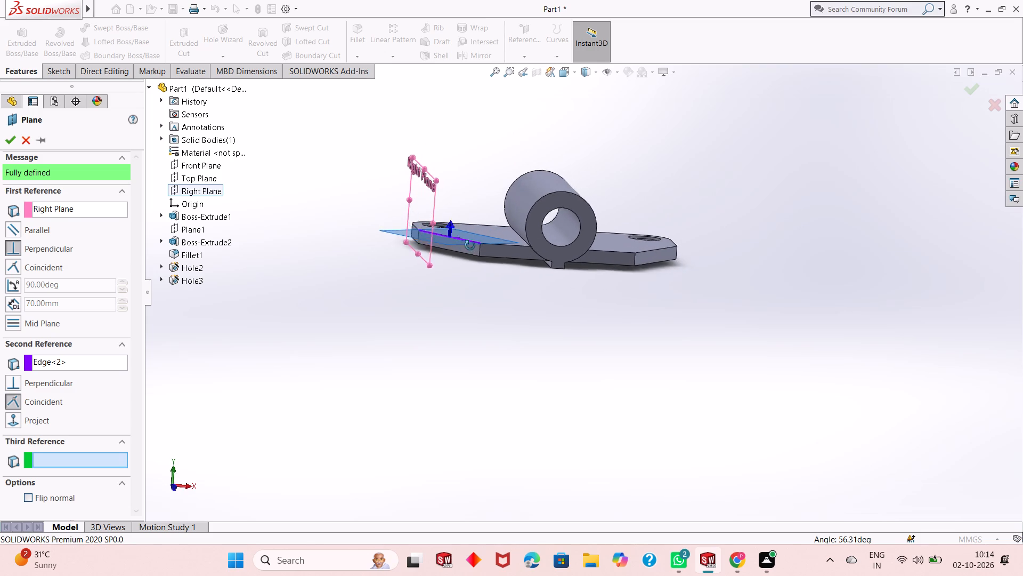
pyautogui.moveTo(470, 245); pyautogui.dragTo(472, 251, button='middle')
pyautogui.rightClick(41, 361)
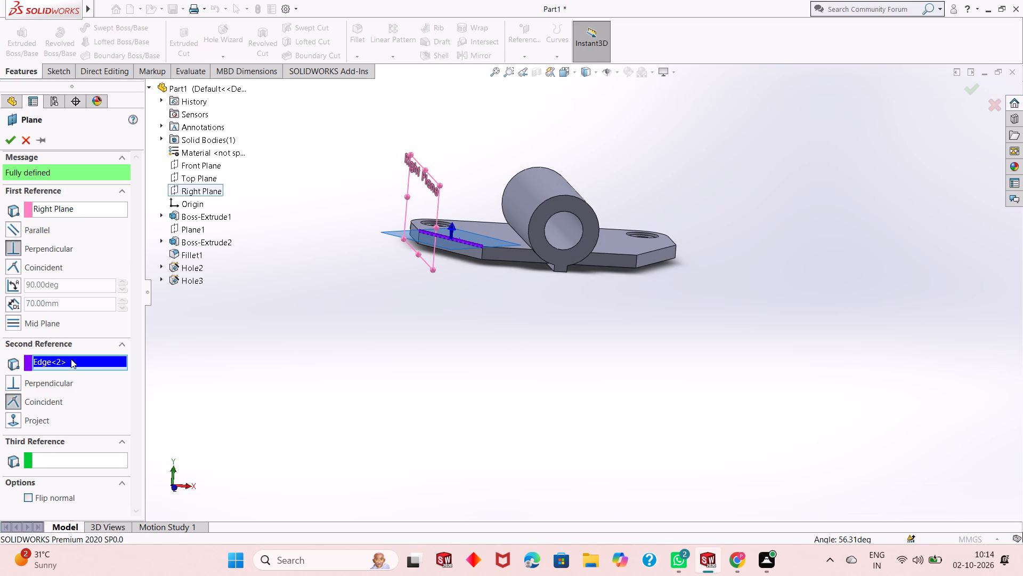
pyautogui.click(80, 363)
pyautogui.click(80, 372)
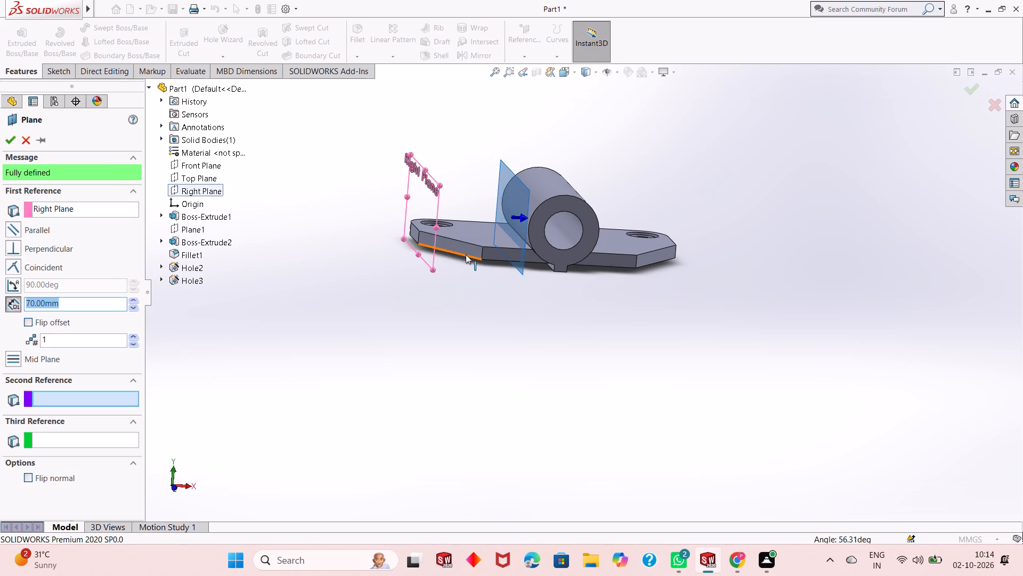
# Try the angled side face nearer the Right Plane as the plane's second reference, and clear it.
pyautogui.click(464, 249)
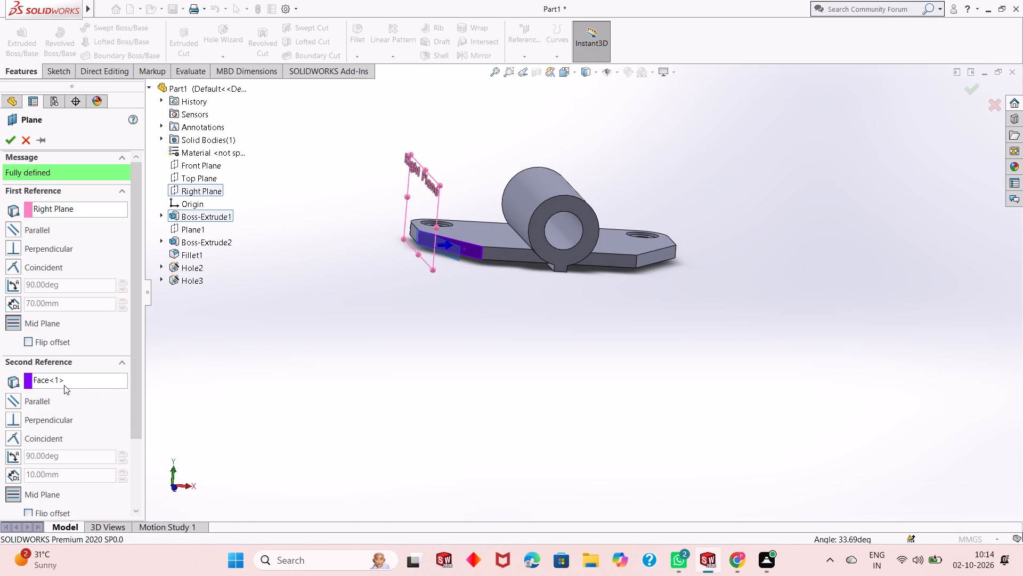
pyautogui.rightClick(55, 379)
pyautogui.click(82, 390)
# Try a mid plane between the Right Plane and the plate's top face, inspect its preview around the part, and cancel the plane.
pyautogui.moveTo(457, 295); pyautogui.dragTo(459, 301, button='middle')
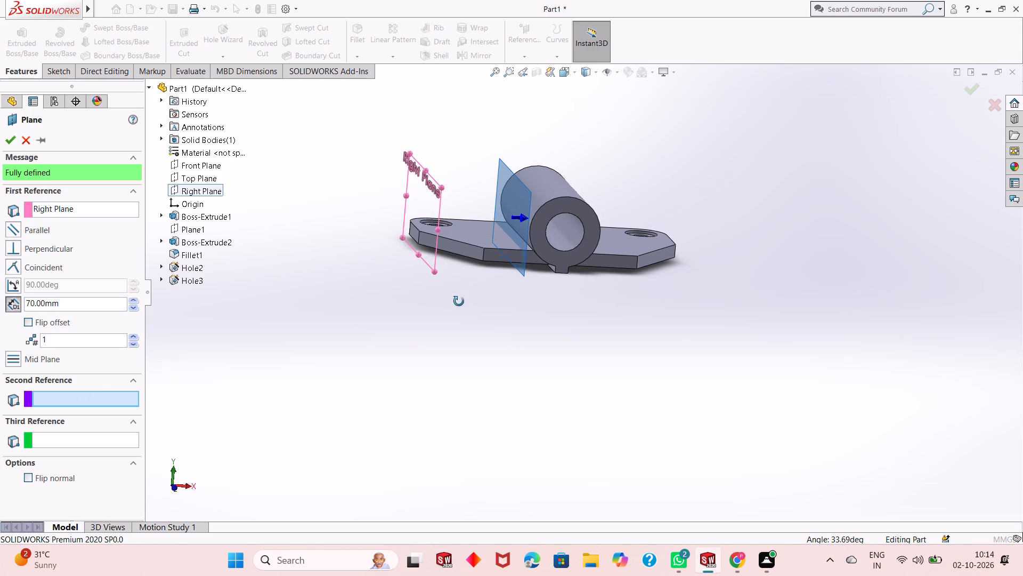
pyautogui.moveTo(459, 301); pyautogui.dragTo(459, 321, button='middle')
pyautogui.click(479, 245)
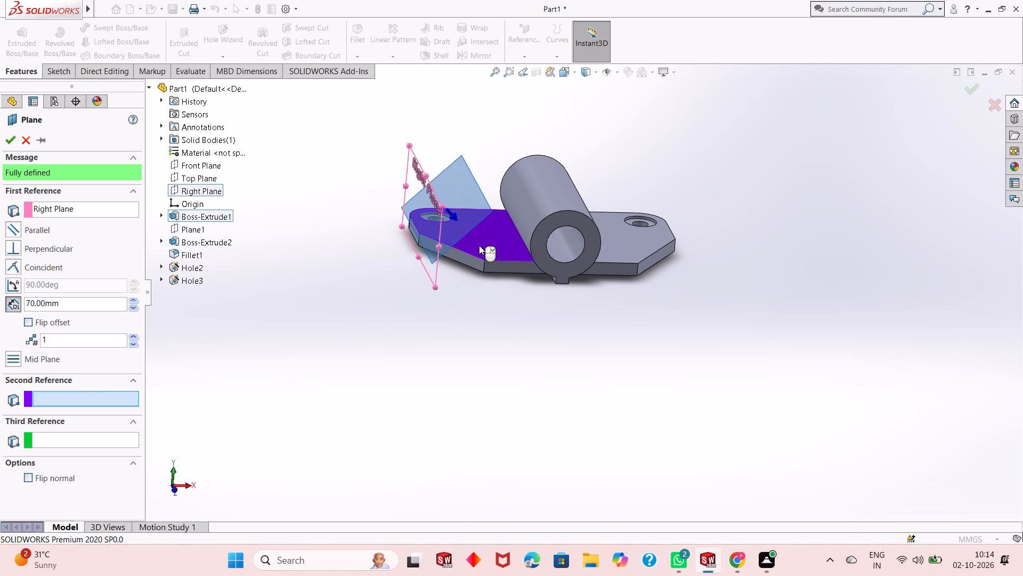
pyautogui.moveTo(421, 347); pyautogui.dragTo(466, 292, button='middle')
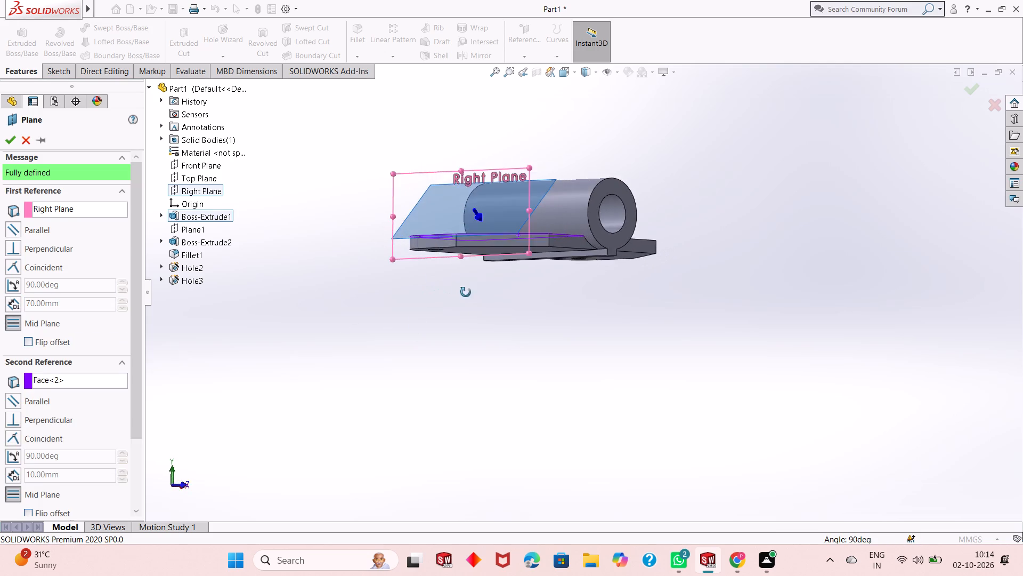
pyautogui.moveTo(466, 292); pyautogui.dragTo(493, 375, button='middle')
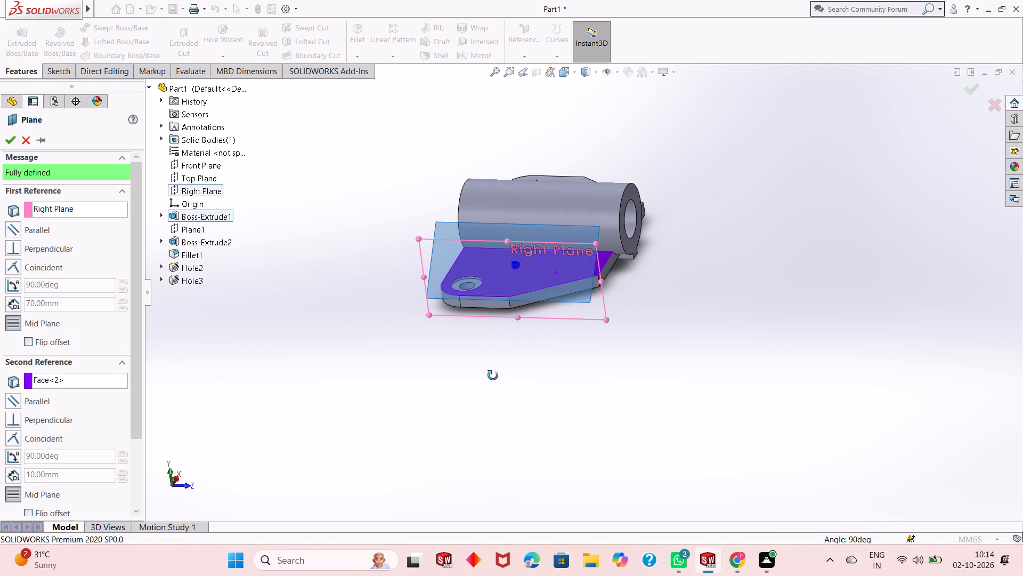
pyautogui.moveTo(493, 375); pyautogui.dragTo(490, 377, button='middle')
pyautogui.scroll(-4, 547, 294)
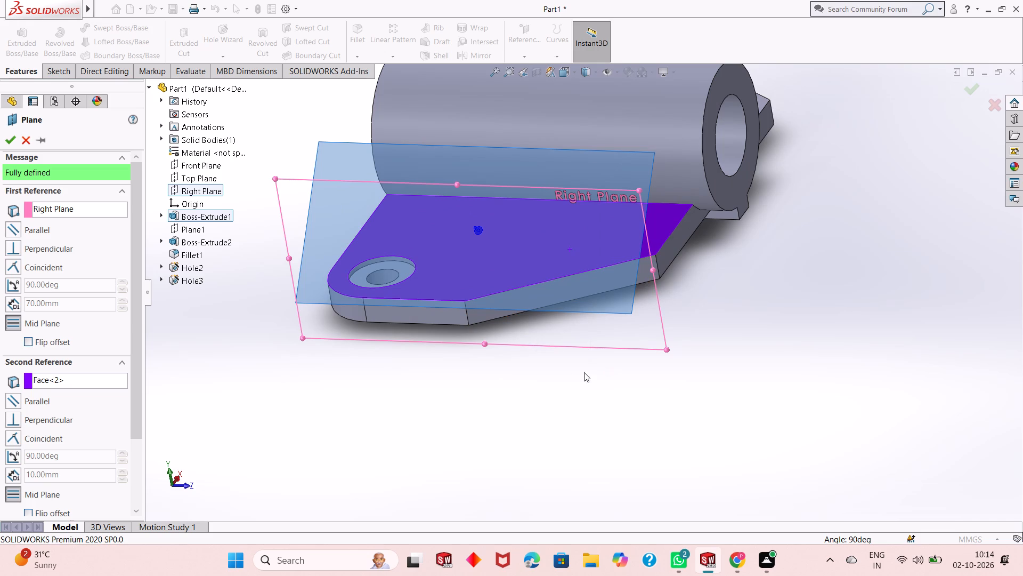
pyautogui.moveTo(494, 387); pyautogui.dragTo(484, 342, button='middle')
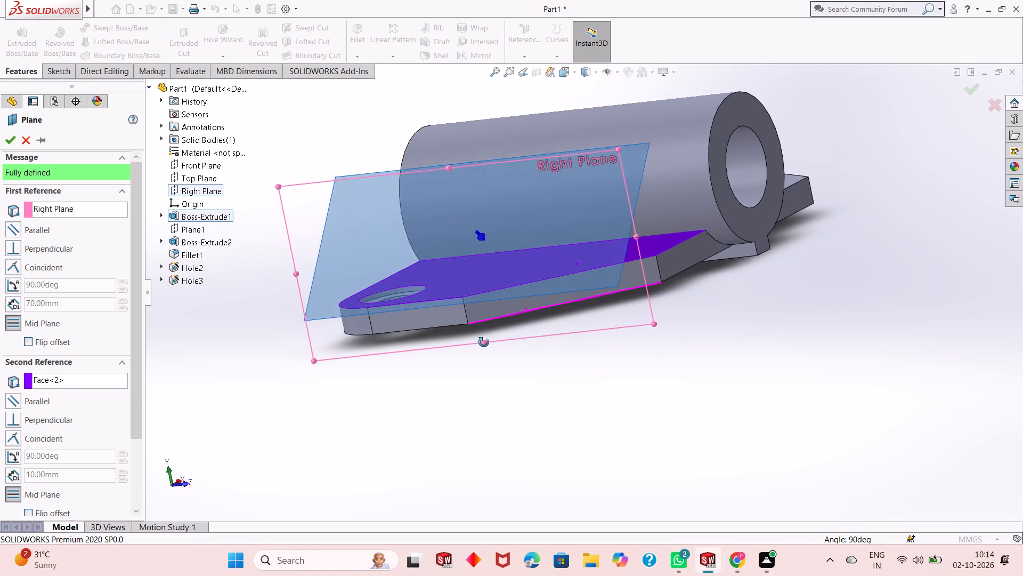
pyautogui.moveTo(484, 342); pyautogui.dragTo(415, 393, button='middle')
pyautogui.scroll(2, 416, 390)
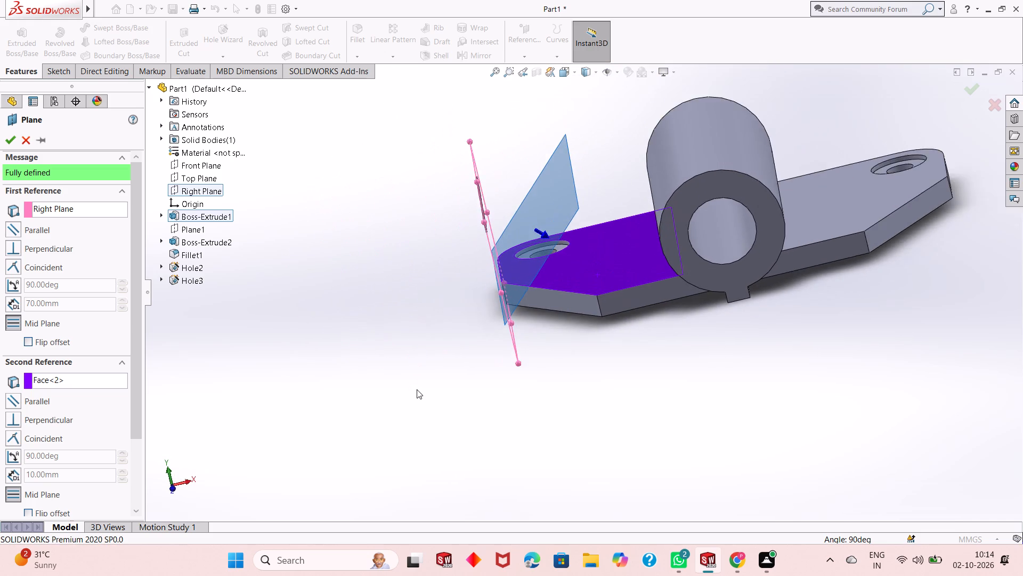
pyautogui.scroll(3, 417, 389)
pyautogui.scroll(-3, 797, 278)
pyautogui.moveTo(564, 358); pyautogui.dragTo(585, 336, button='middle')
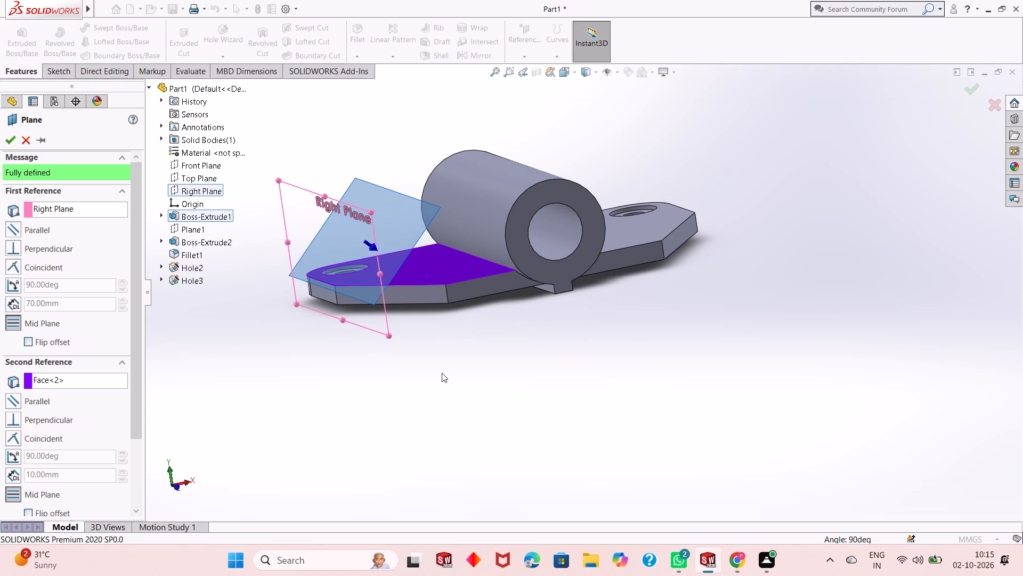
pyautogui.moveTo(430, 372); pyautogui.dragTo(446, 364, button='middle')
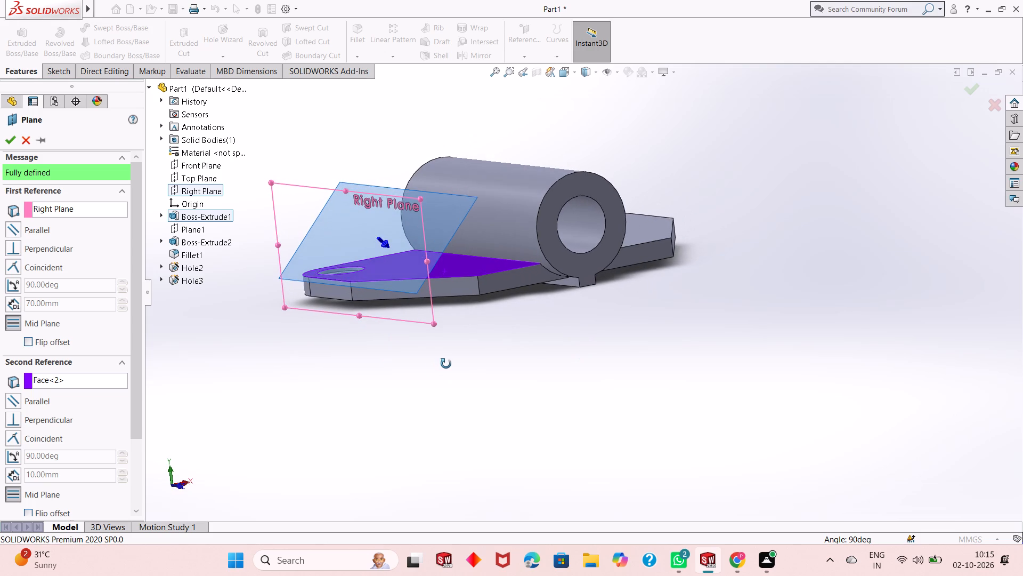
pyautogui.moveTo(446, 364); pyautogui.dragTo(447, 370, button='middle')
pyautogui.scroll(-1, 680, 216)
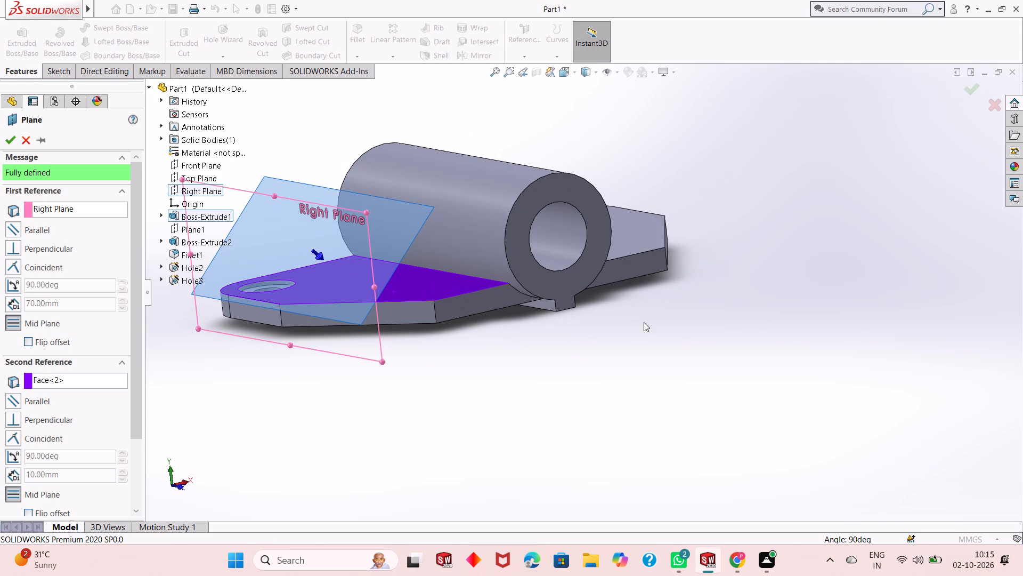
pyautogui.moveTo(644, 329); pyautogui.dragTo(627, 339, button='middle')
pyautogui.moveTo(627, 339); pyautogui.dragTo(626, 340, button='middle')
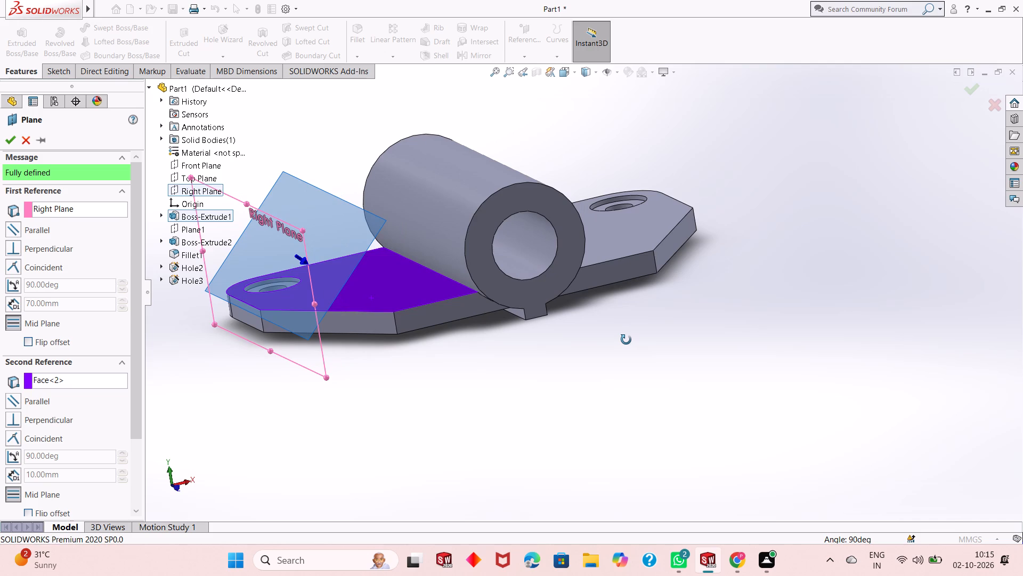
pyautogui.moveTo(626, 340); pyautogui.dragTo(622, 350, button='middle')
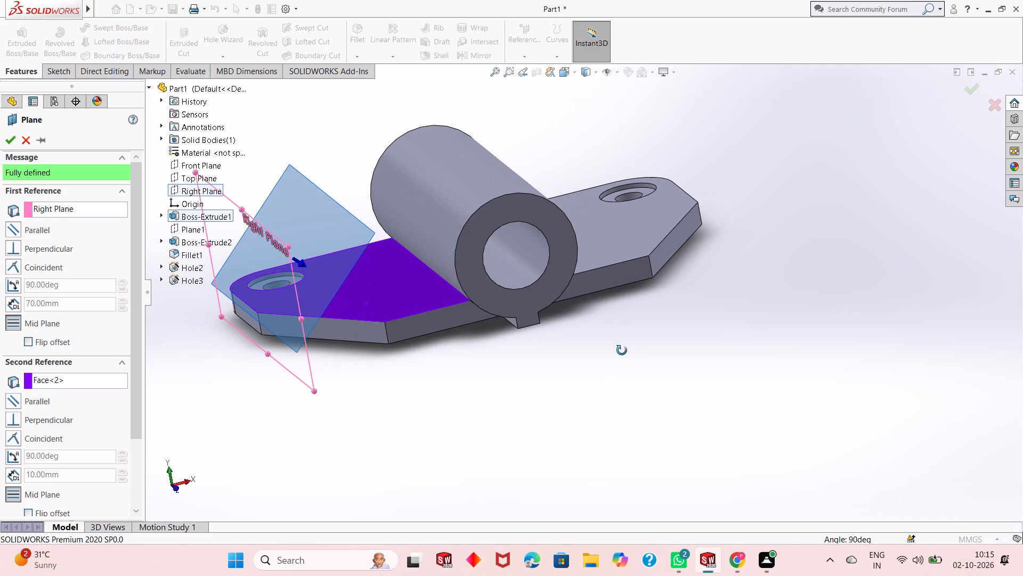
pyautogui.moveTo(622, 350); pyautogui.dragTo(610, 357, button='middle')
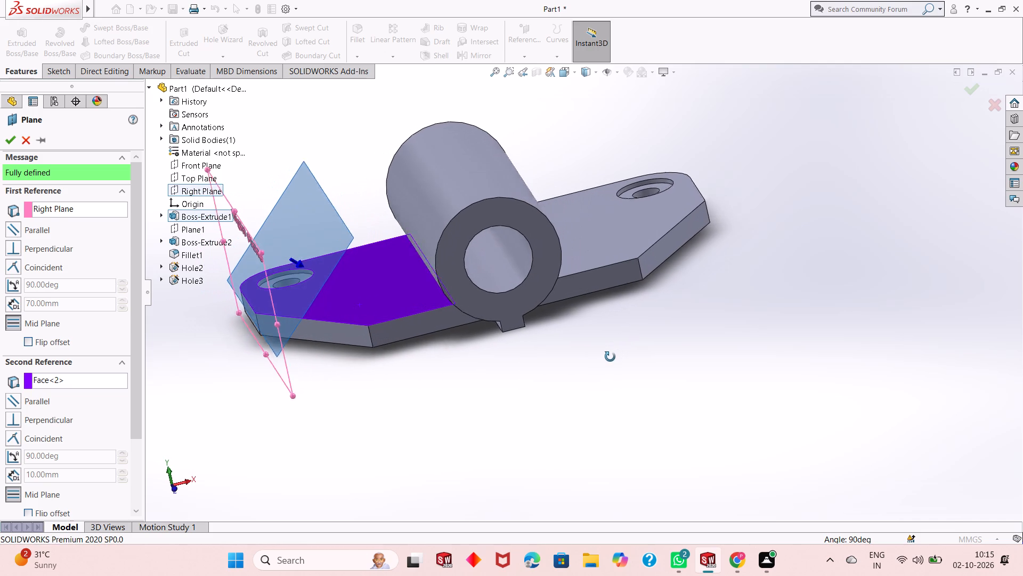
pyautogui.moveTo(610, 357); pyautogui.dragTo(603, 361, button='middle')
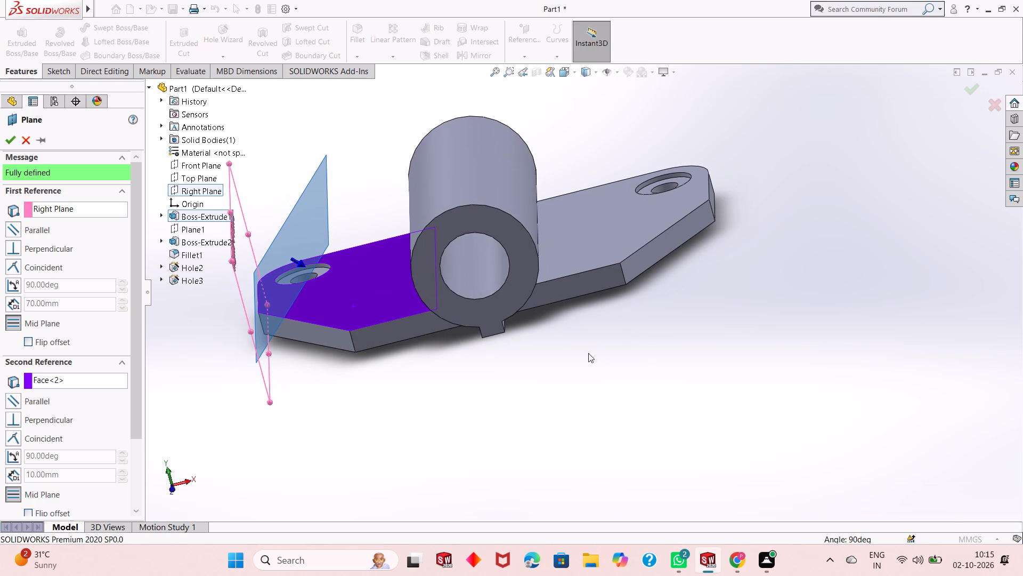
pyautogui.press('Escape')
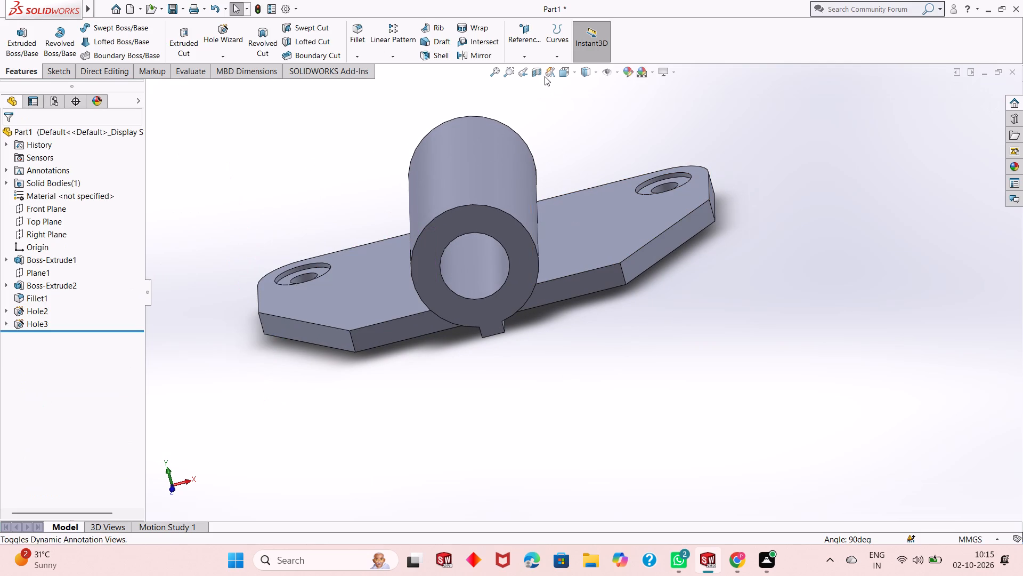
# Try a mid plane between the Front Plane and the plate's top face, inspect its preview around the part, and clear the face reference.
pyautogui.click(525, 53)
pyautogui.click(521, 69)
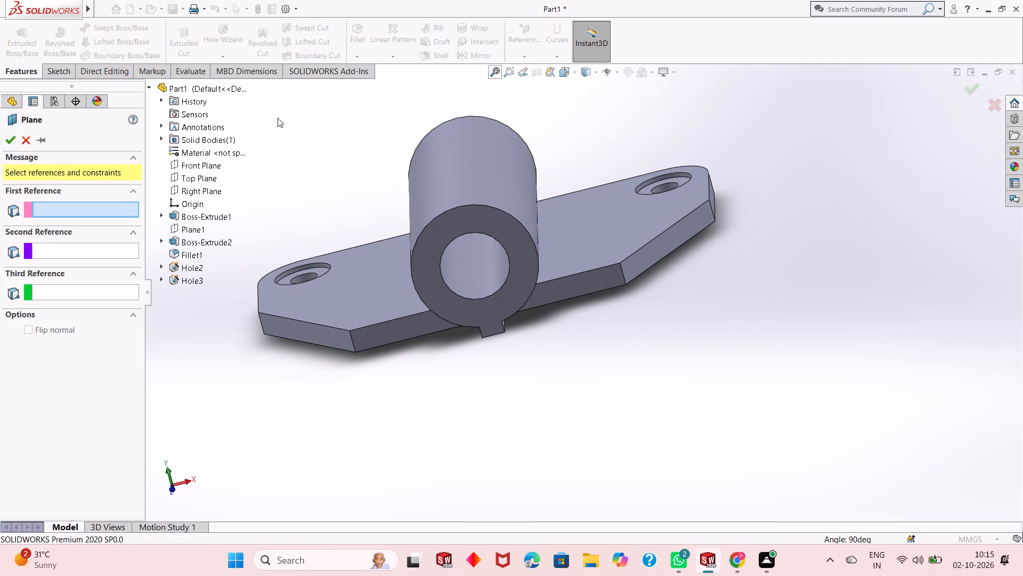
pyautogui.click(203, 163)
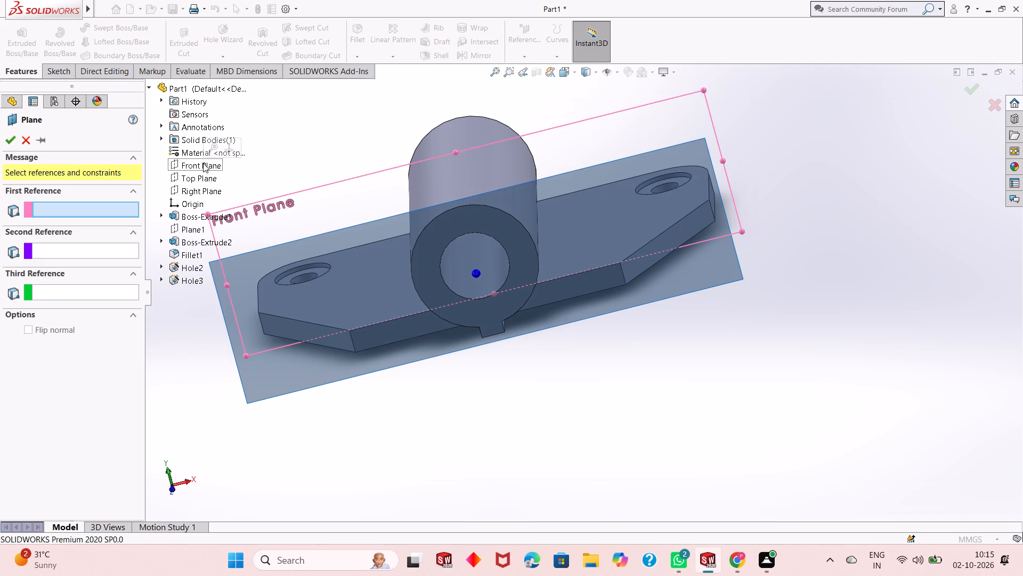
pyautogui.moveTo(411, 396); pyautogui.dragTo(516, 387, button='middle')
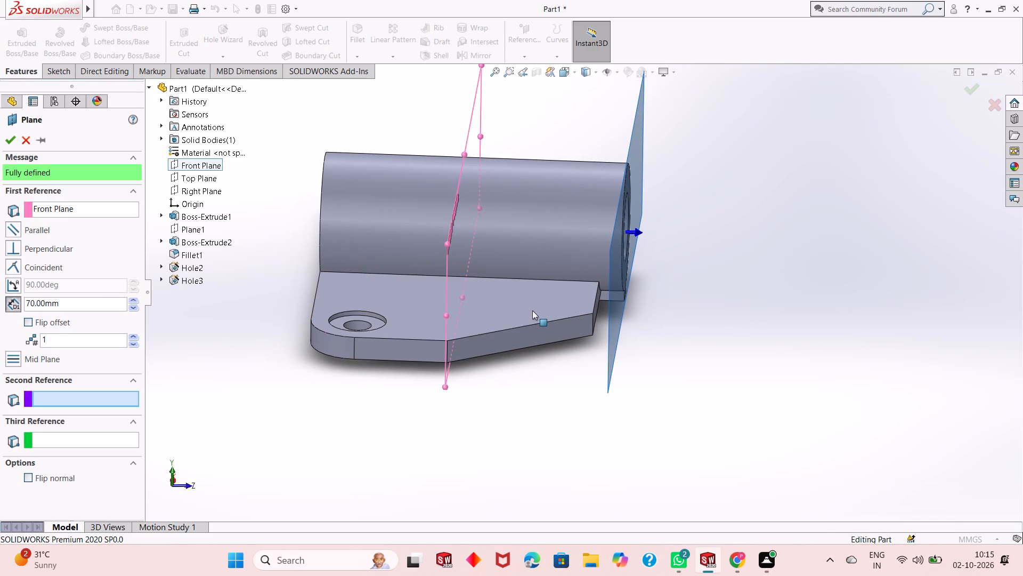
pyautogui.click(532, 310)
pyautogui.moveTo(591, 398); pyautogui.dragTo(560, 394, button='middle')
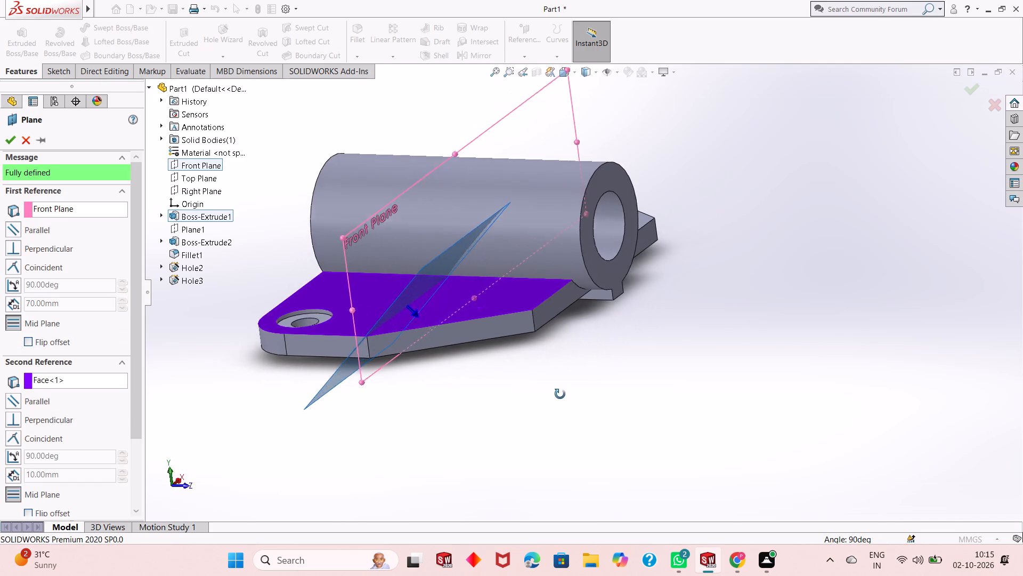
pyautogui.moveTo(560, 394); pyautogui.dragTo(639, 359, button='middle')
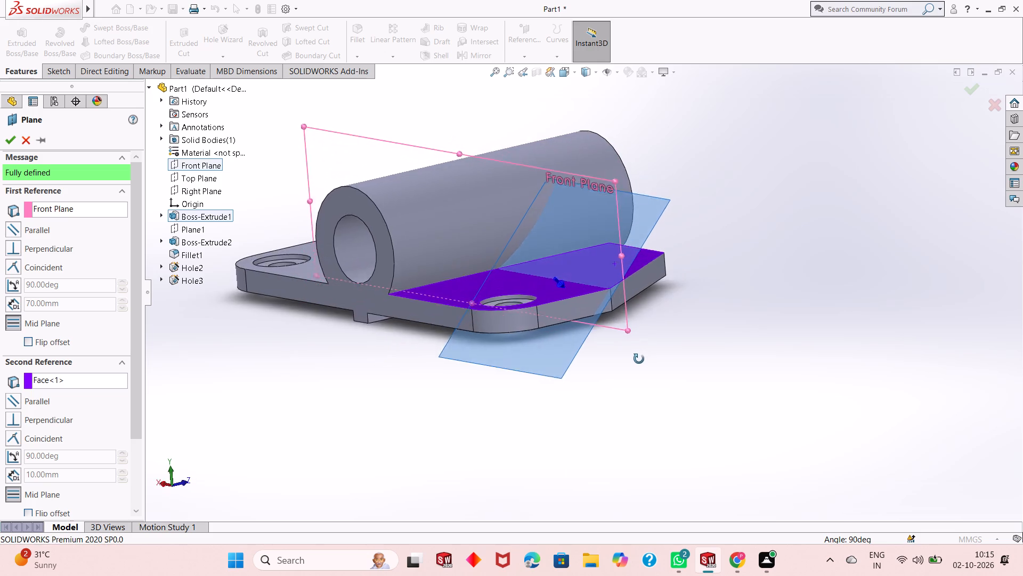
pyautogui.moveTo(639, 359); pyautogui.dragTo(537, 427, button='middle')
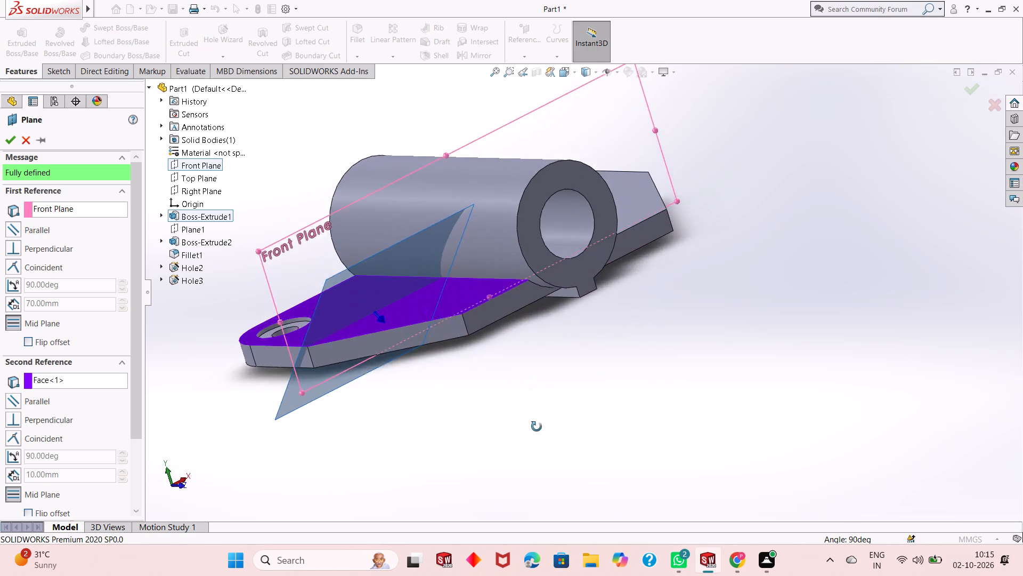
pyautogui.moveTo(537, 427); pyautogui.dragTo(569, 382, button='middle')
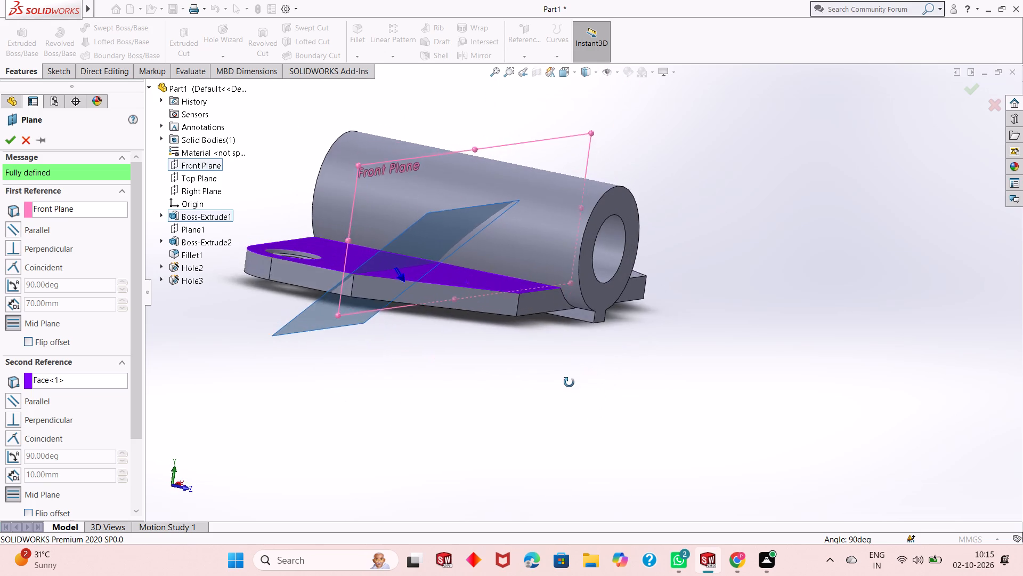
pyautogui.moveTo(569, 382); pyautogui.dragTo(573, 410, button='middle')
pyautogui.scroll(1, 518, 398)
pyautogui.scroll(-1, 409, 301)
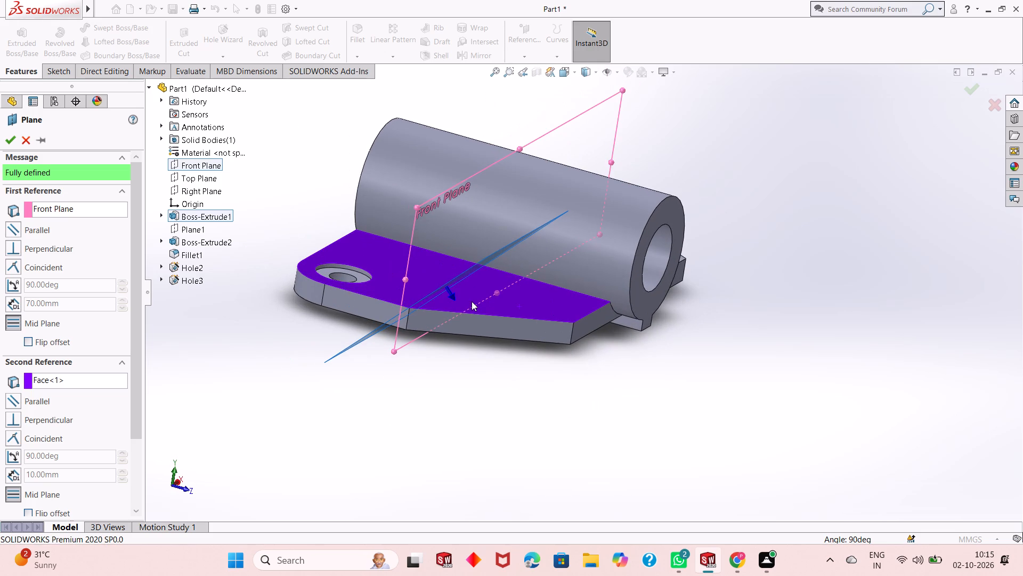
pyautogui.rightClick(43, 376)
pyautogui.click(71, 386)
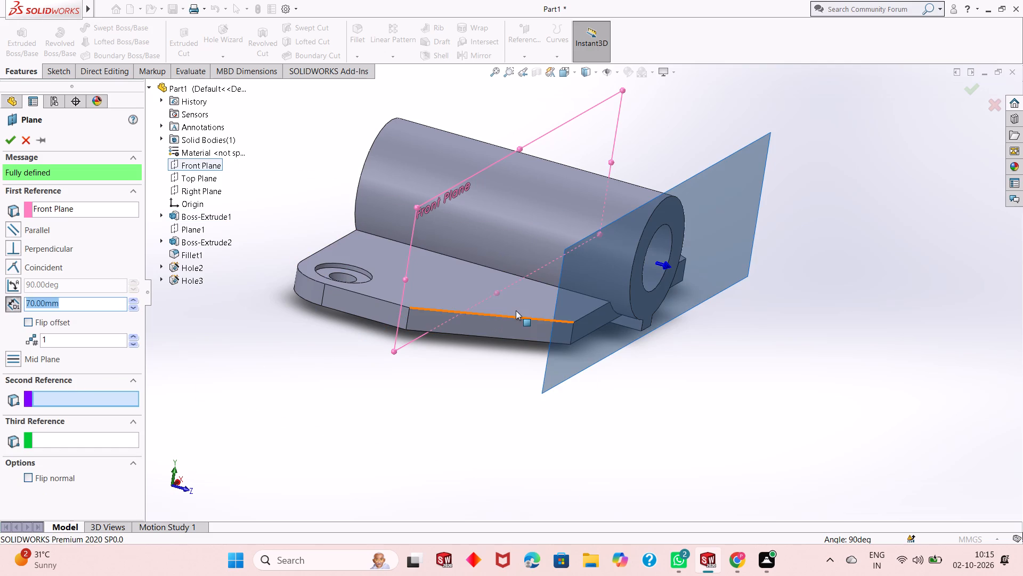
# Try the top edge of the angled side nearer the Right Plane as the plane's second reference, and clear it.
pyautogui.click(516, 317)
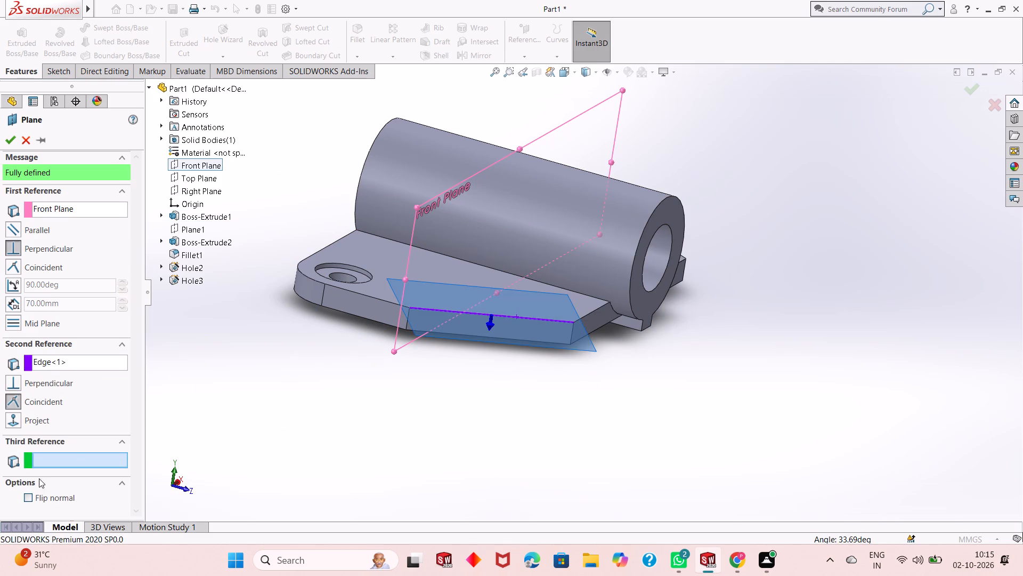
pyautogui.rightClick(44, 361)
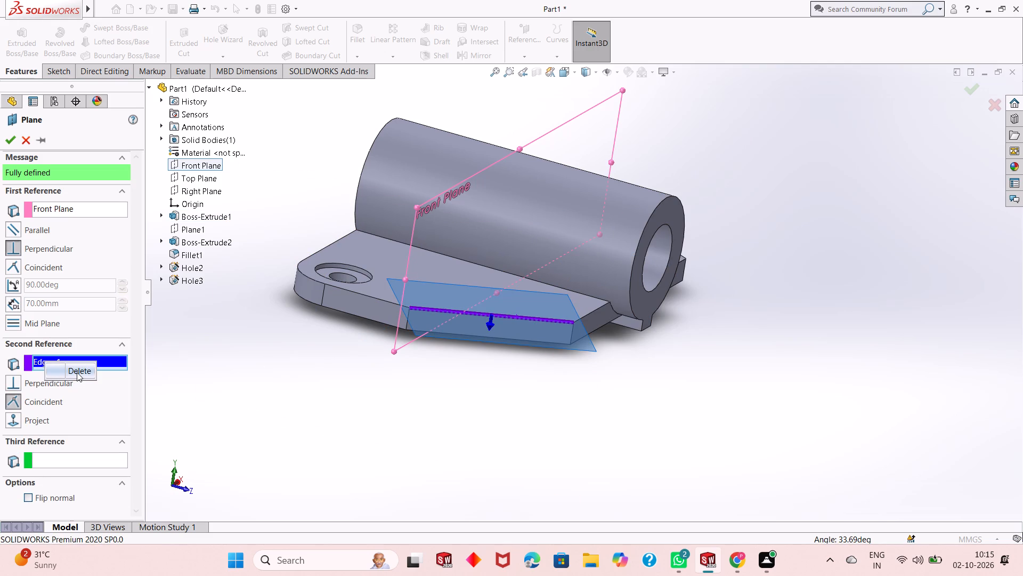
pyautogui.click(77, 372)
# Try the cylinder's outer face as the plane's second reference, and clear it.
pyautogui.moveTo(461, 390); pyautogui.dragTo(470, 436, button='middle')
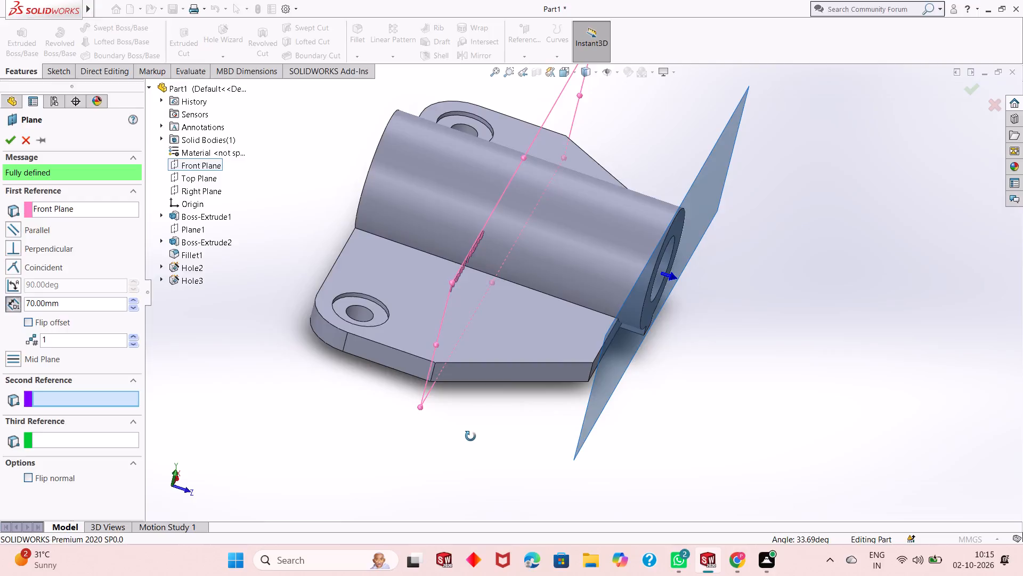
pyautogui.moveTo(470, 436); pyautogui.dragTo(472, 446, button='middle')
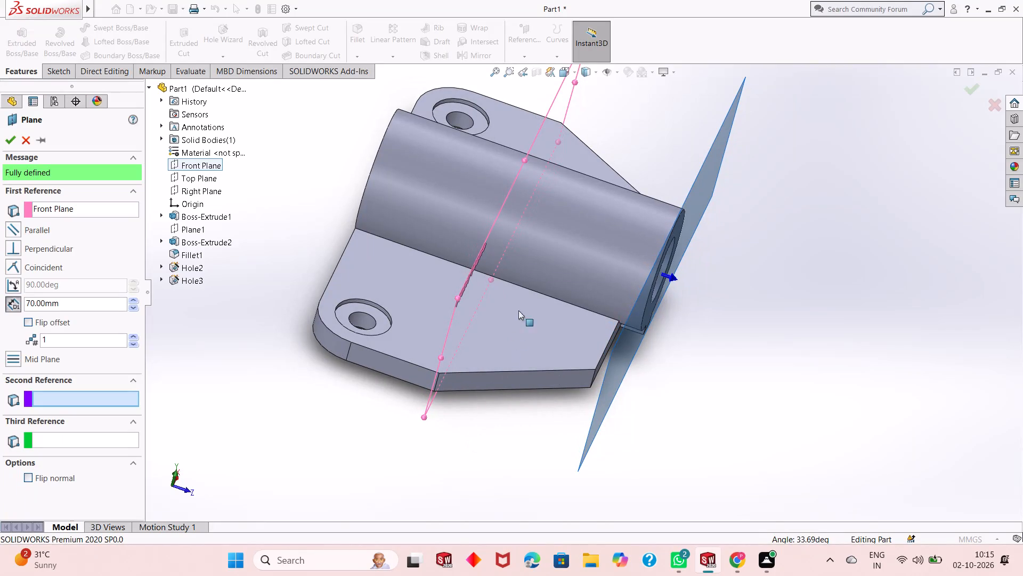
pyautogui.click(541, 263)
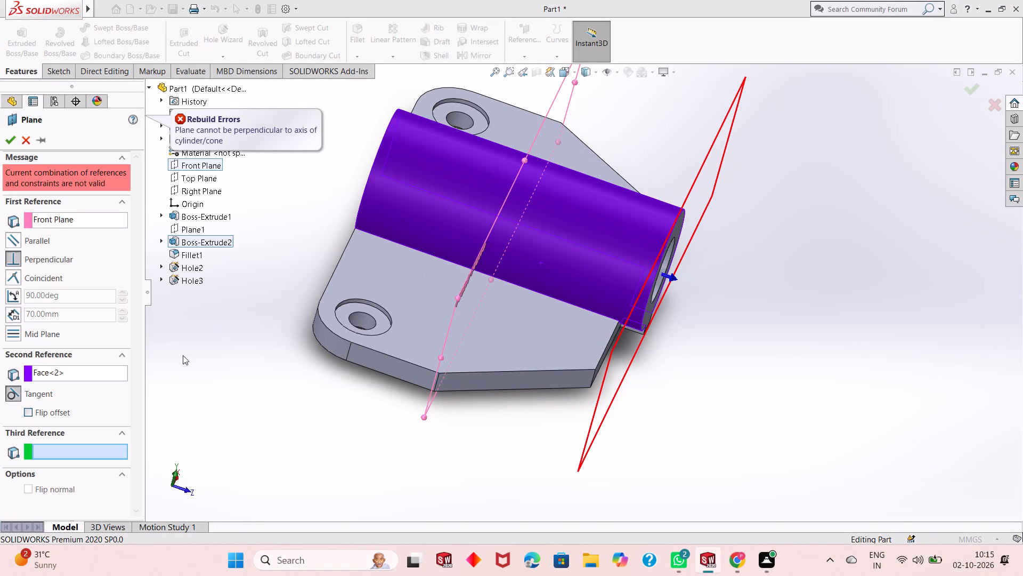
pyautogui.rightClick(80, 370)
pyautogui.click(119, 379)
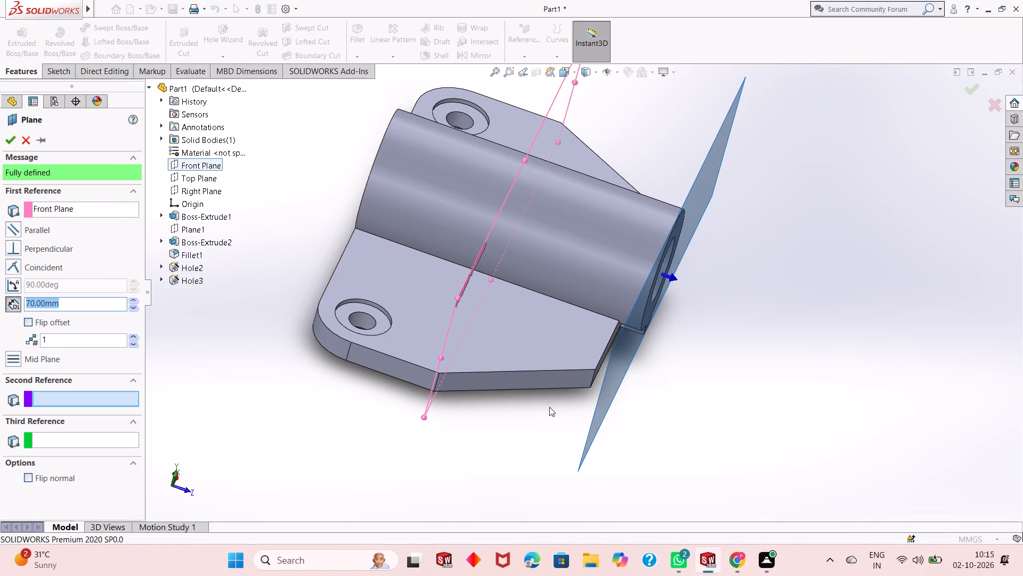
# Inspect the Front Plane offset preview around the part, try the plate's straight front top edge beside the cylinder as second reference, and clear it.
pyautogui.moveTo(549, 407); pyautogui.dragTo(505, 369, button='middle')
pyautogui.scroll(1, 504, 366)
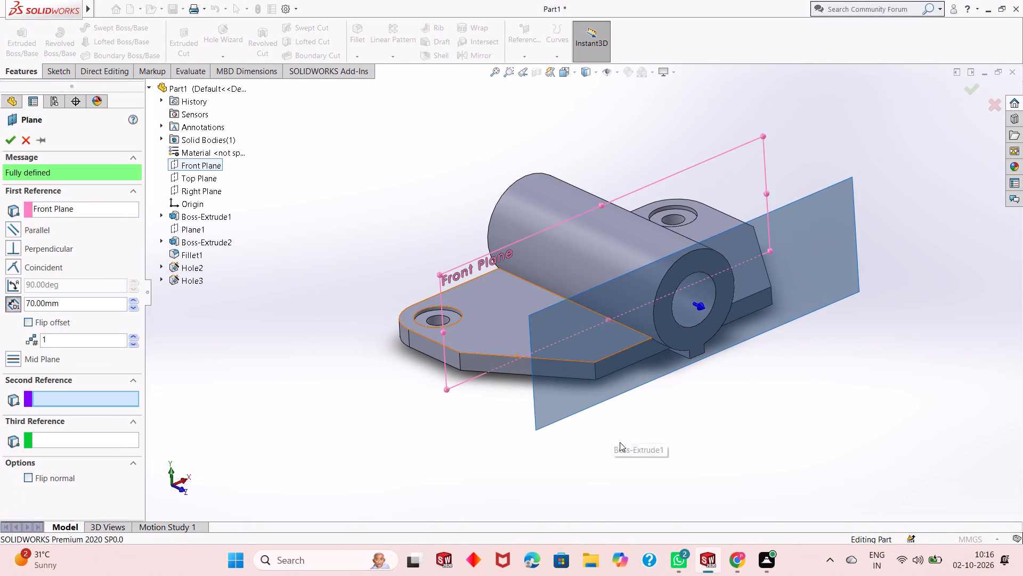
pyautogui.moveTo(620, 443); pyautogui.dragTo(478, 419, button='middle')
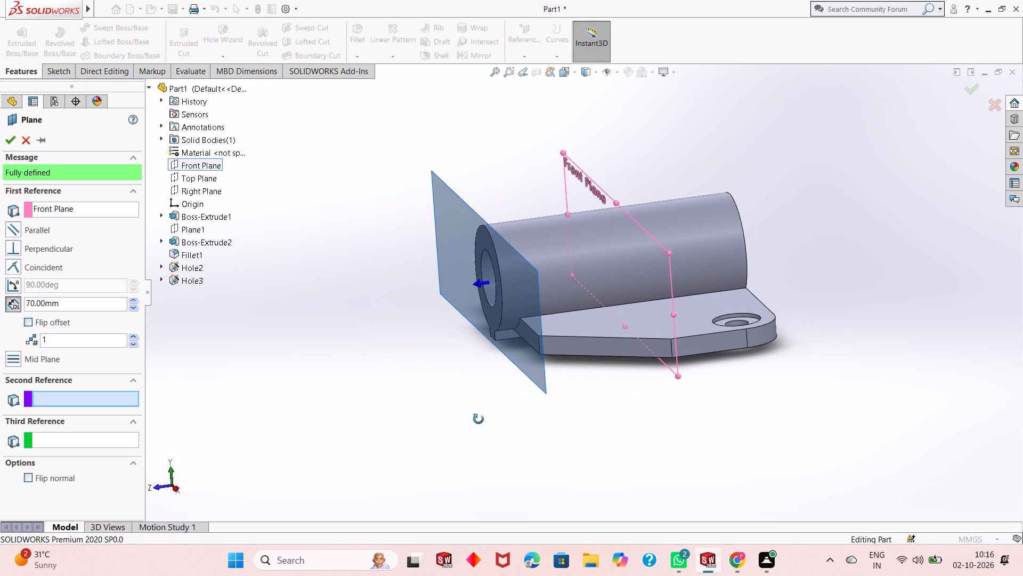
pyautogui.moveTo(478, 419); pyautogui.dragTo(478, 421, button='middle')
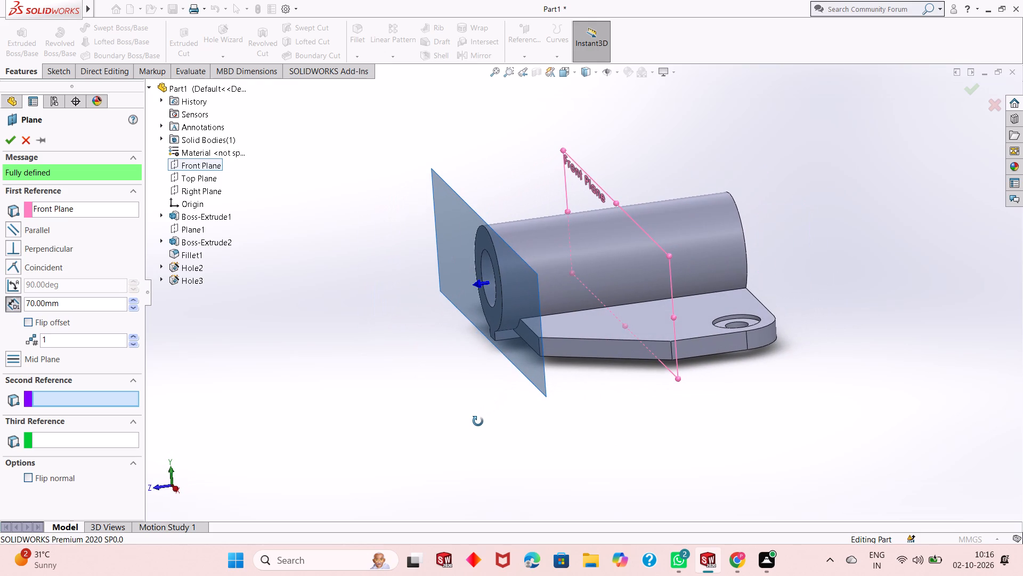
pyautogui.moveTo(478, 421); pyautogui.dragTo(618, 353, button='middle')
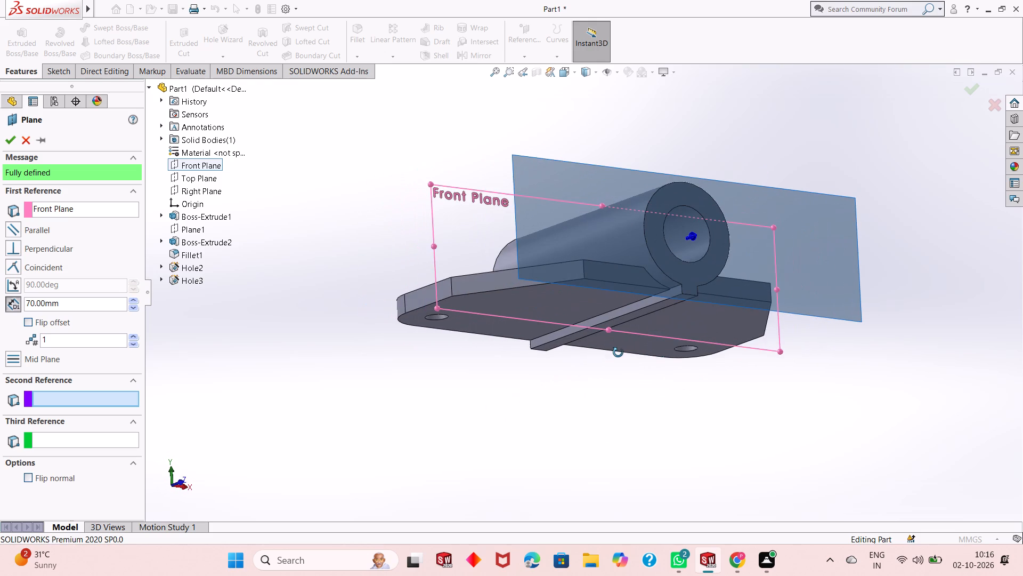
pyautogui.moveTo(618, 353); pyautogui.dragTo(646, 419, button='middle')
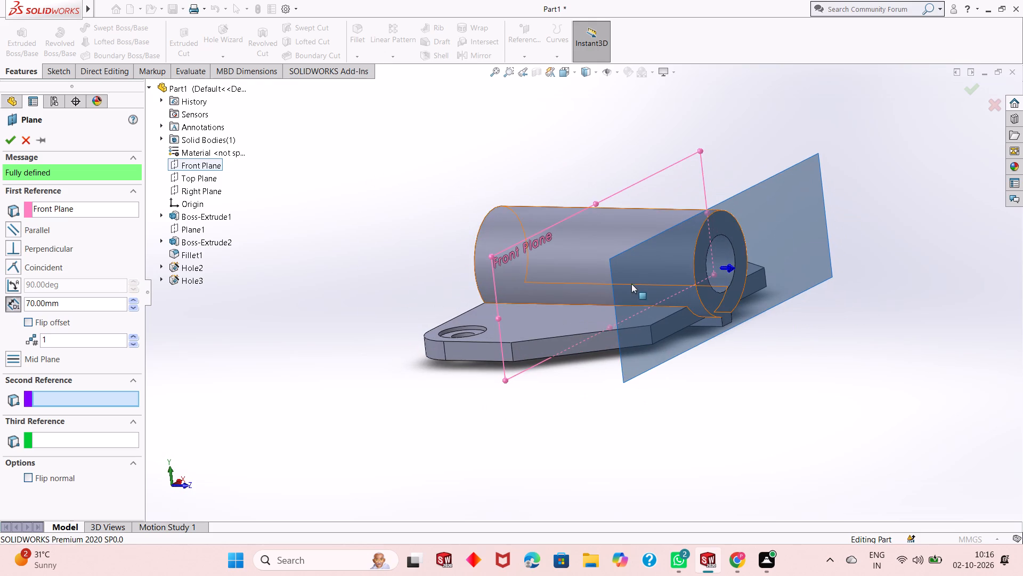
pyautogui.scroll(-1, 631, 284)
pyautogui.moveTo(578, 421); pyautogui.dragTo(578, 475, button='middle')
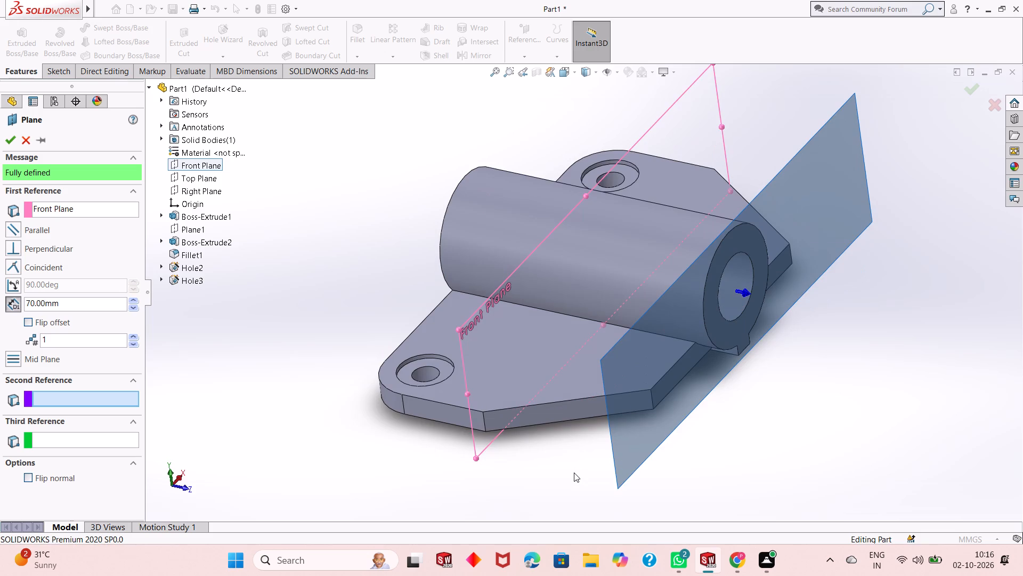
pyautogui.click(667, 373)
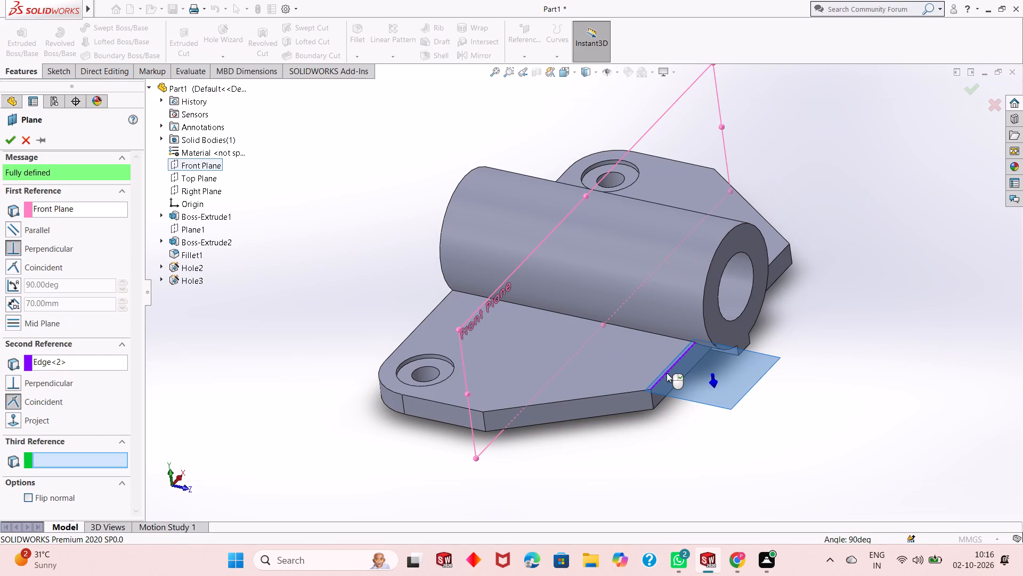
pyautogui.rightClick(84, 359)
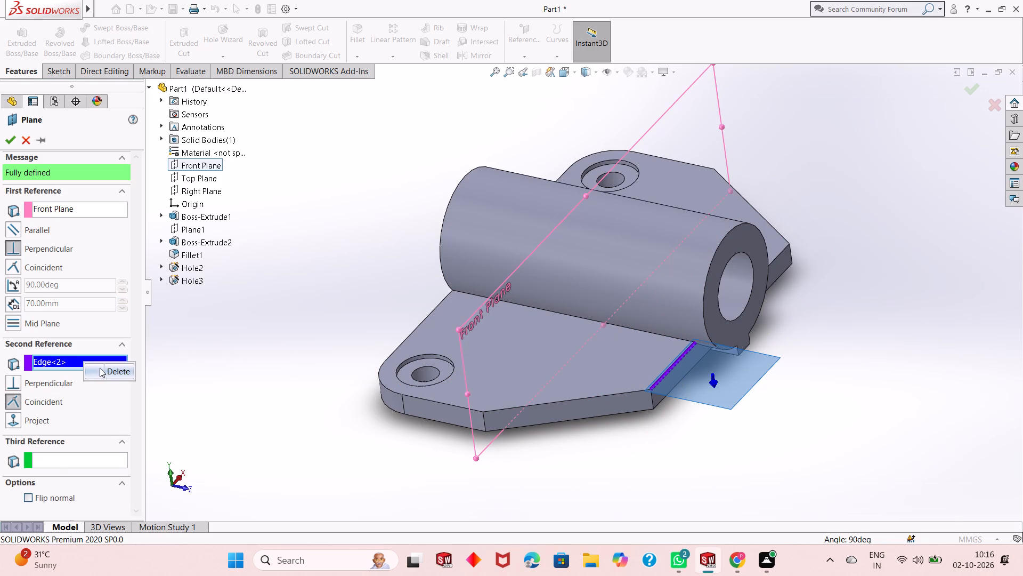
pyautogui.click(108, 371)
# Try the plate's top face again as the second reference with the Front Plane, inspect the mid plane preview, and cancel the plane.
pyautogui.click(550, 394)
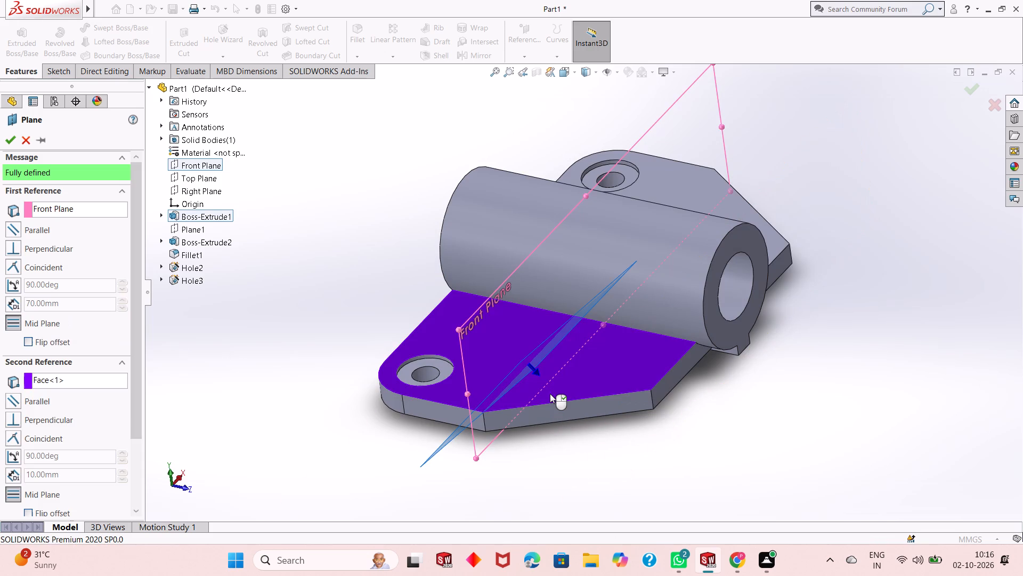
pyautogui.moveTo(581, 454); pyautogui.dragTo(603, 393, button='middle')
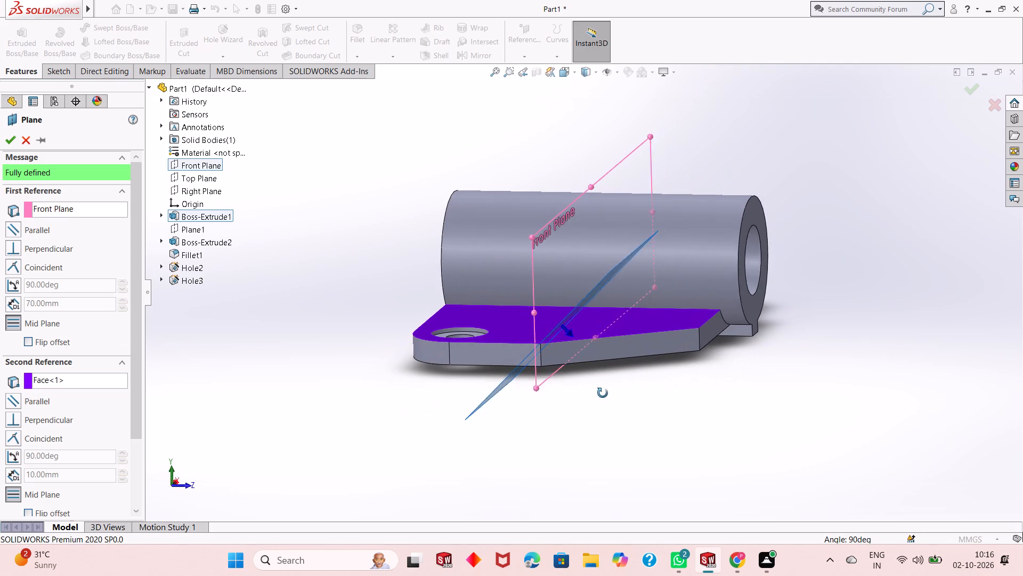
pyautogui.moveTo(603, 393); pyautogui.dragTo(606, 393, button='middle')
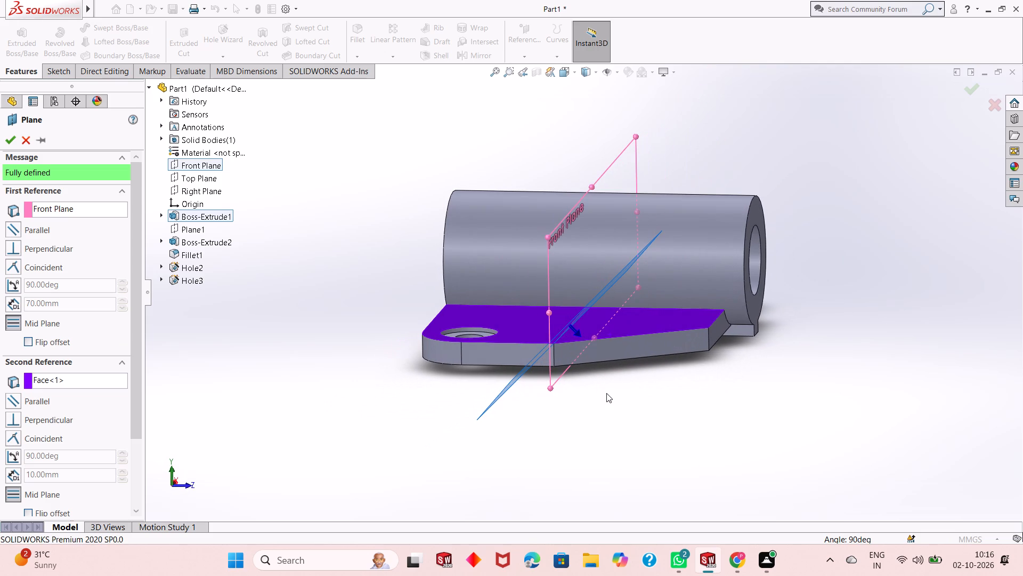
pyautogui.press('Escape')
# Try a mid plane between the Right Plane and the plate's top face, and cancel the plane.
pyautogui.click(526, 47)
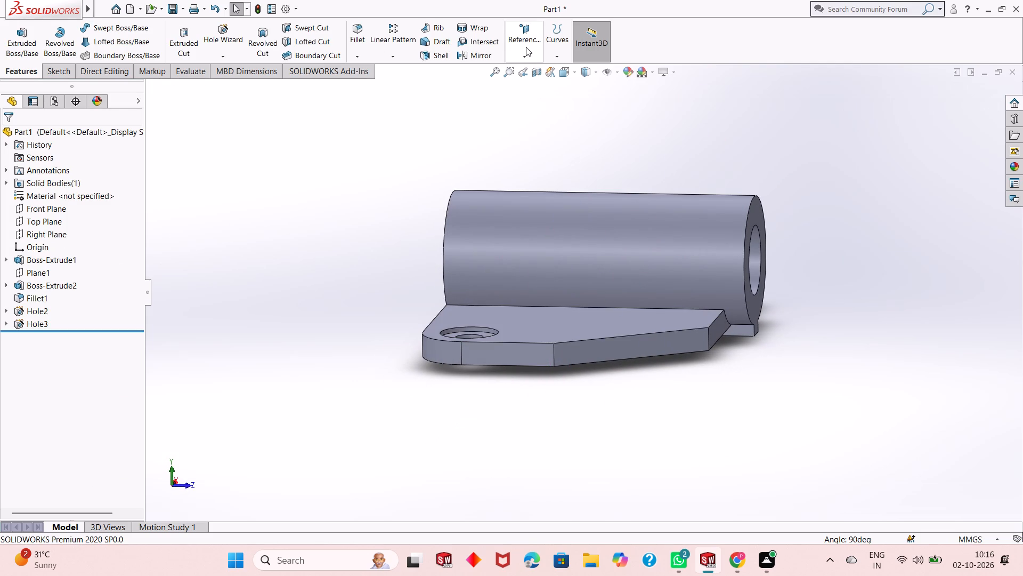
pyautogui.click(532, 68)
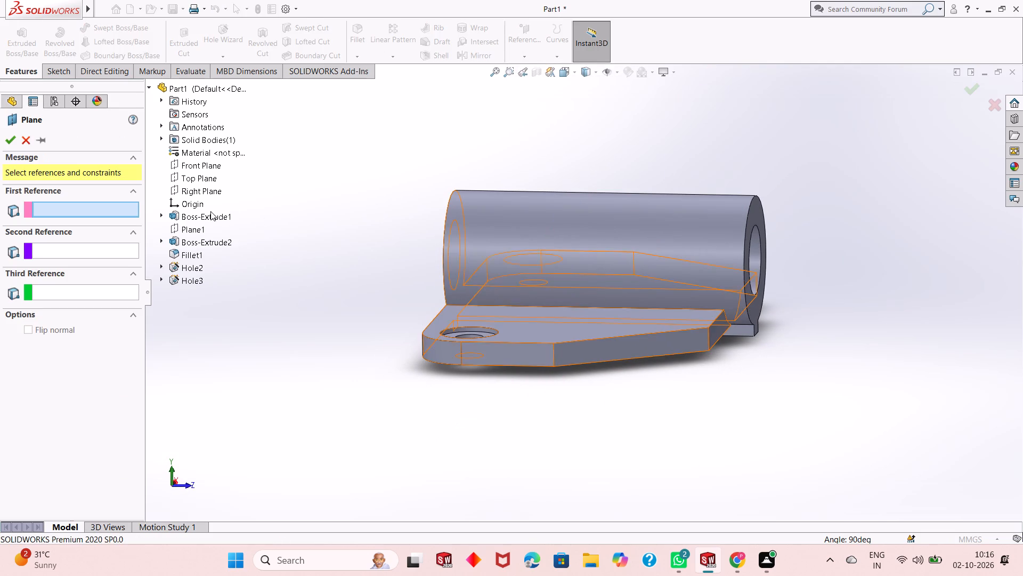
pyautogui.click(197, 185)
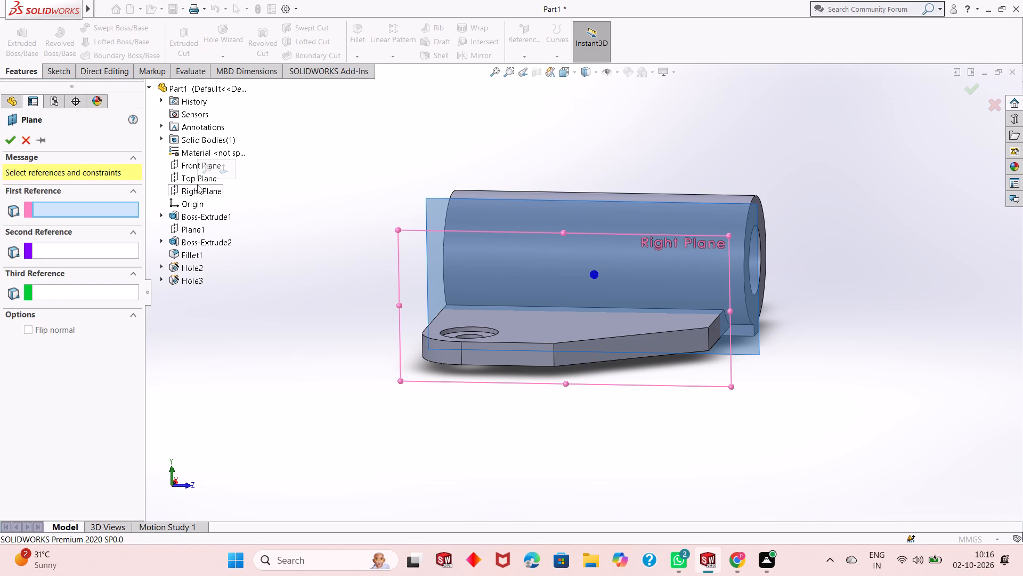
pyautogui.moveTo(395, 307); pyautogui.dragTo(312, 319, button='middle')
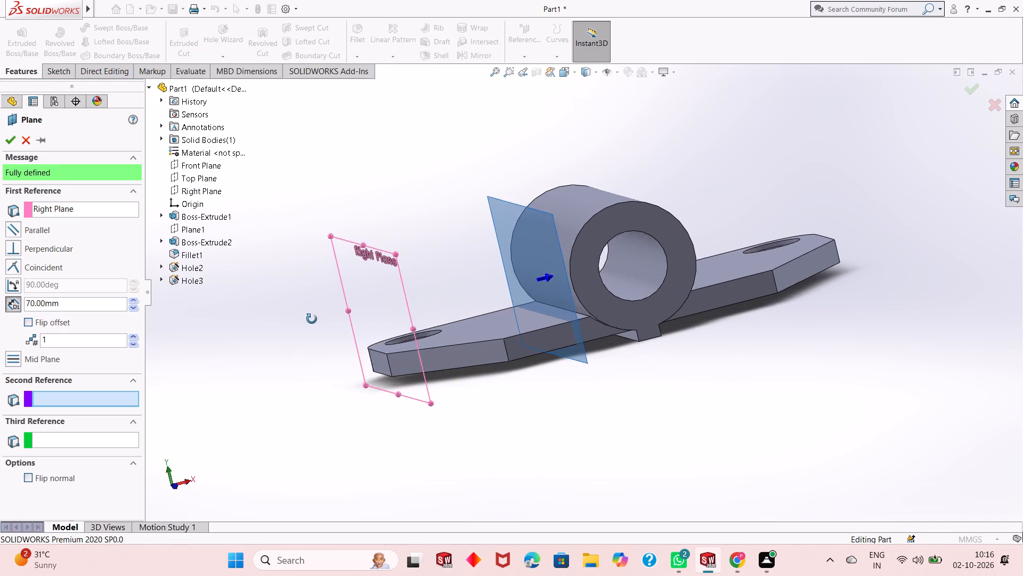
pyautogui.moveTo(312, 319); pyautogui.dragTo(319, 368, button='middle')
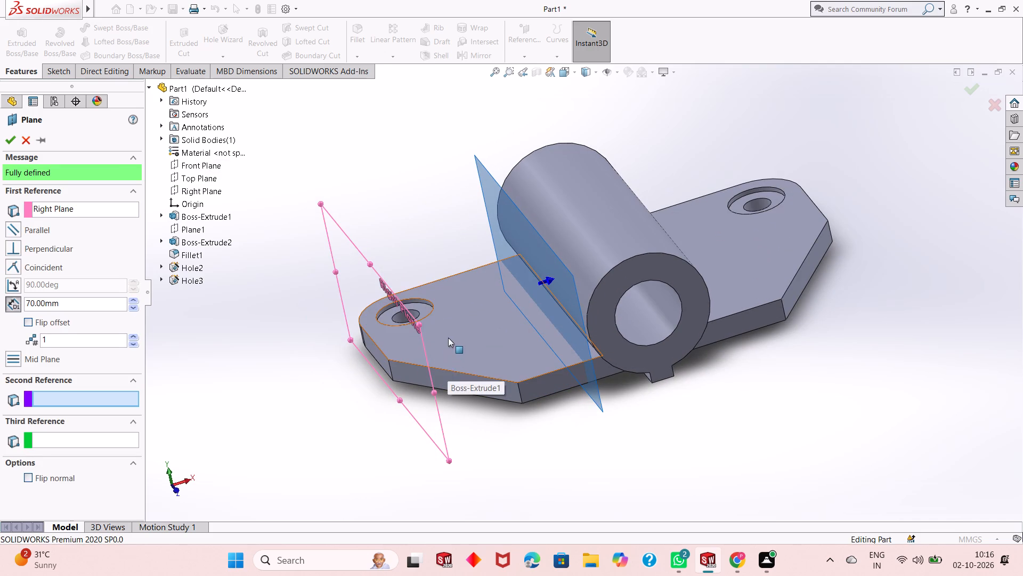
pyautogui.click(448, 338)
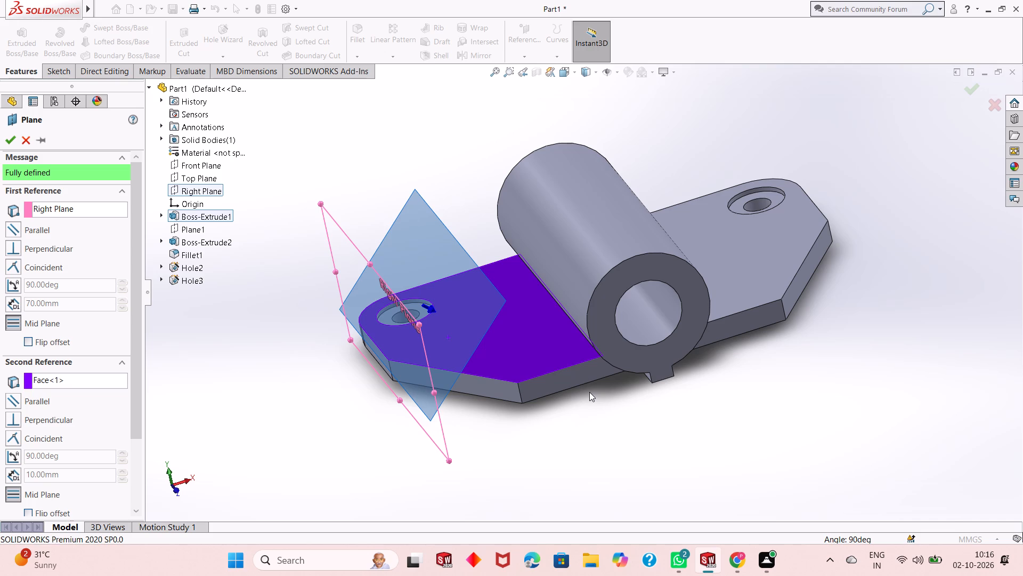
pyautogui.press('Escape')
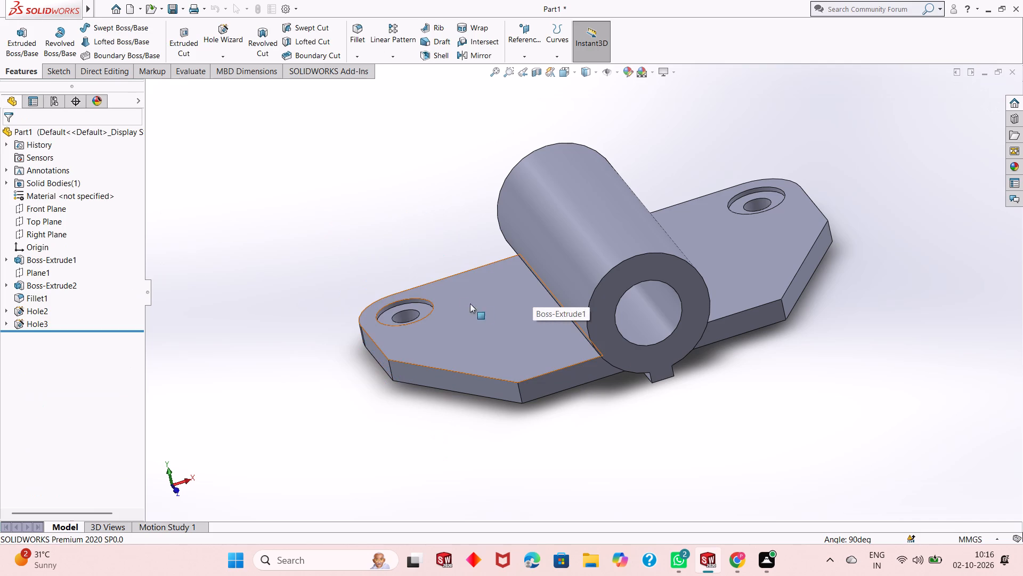
# Start a reference plane from the Right Plane with a 30 mm offset, and inspect its preview across the plate.
pyautogui.click(521, 29)
pyautogui.click(528, 66)
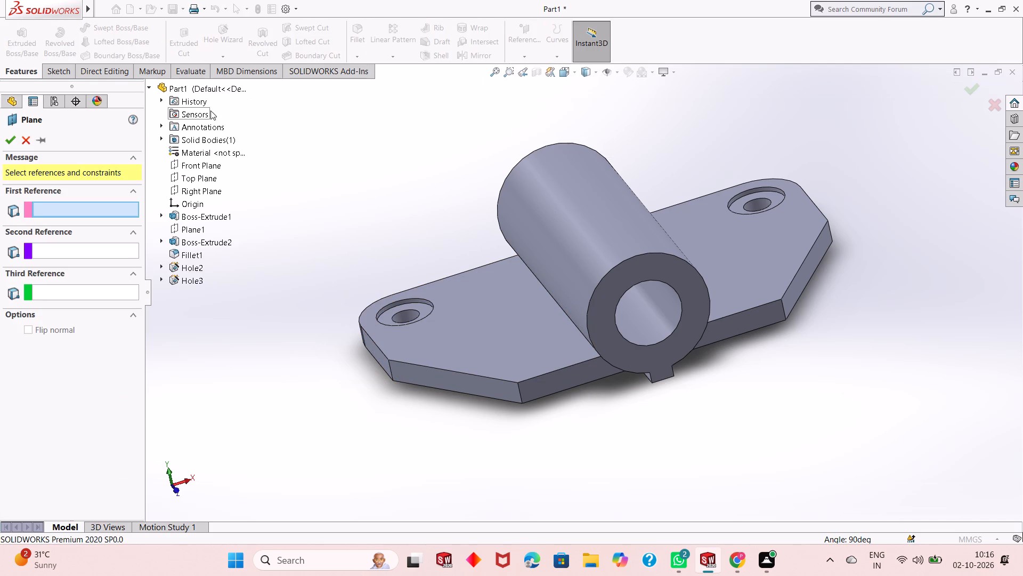
pyautogui.click(213, 191)
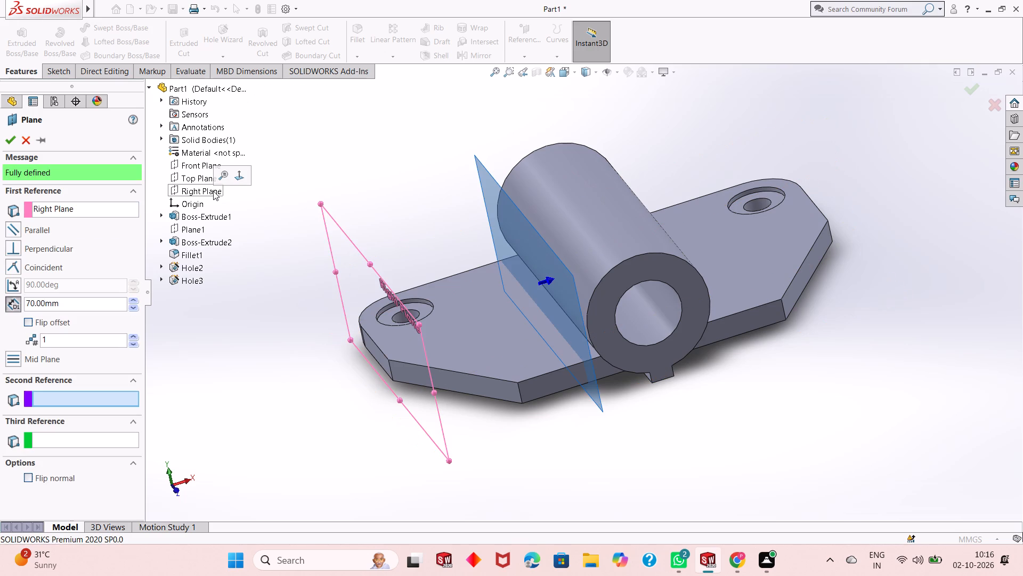
pyautogui.moveTo(482, 332); pyautogui.dragTo(541, 305, button='middle')
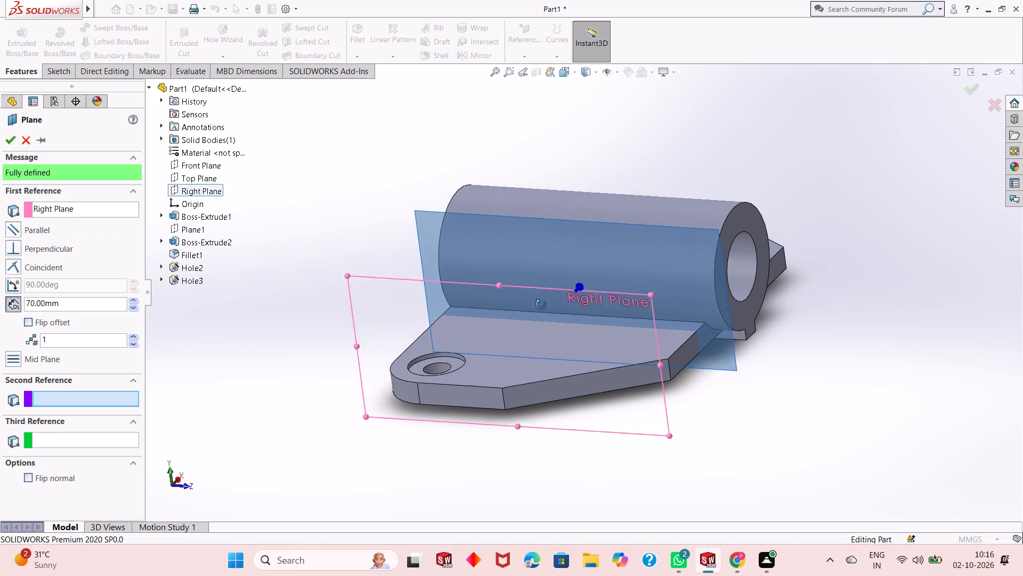
pyautogui.moveTo(541, 305); pyautogui.dragTo(542, 314, button='middle')
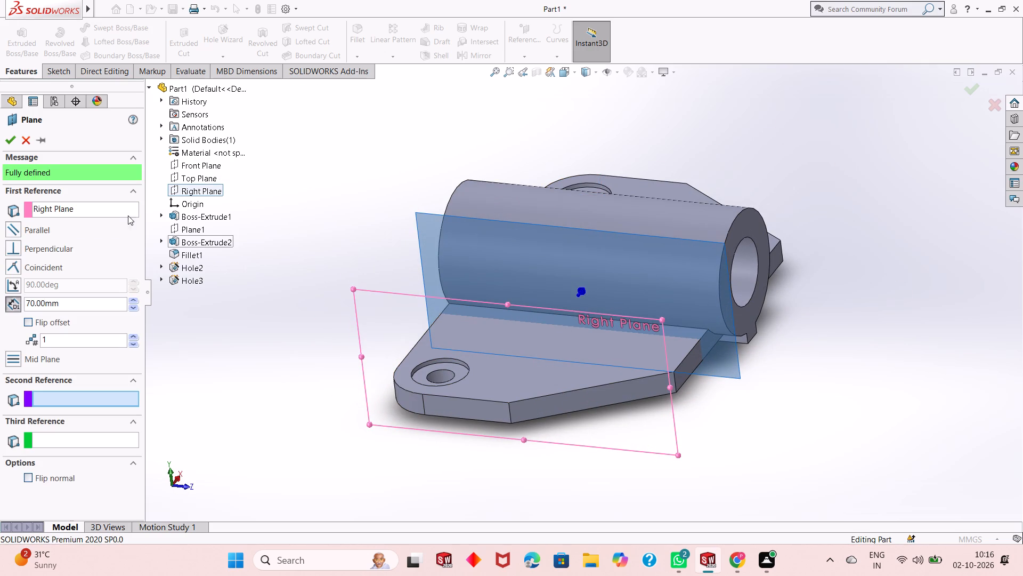
pyautogui.doubleClick(72, 306)
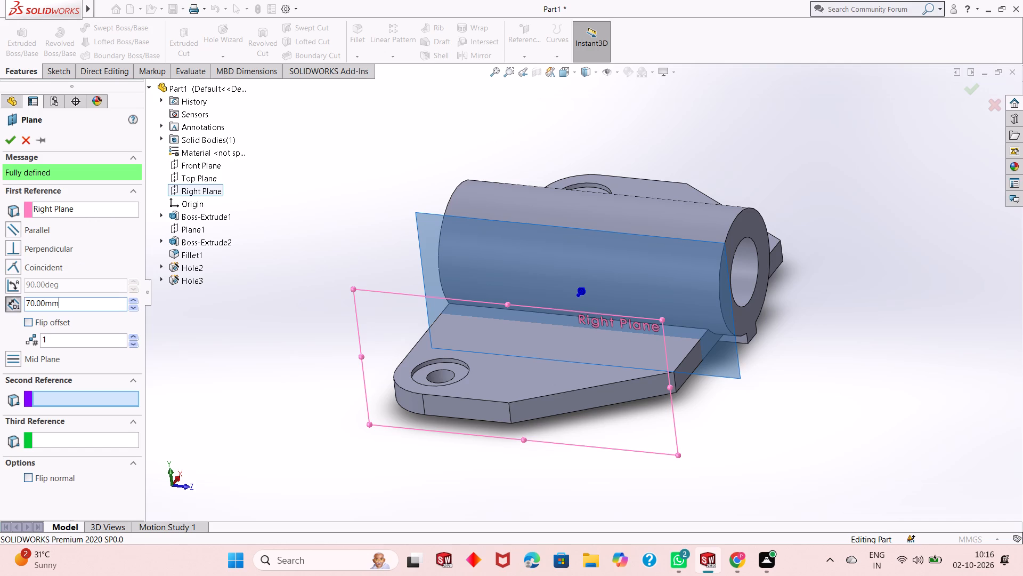
pyautogui.press('2')
pyautogui.press('BackSpace')
pyautogui.write('30')
pyautogui.press('Return')
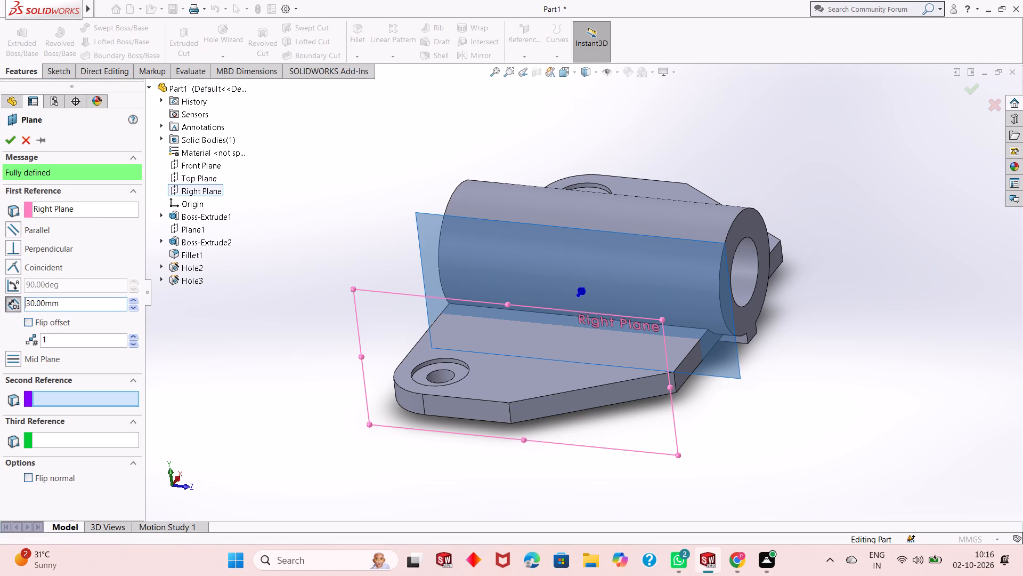
pyautogui.scroll(-1, 71, 302)
pyautogui.moveTo(833, 409); pyautogui.dragTo(821, 412, button='middle')
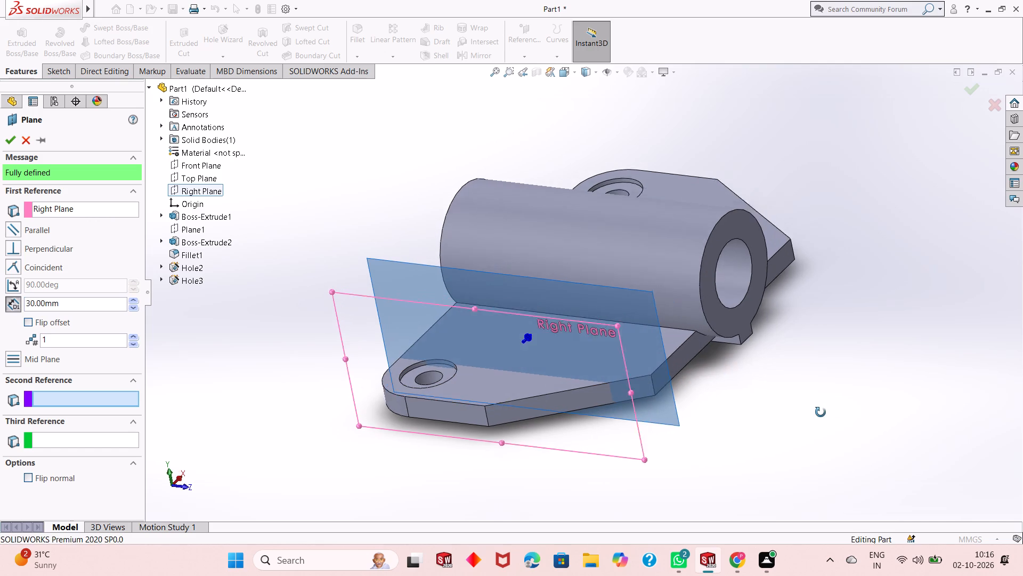
pyautogui.moveTo(821, 412); pyautogui.dragTo(784, 426, button='middle')
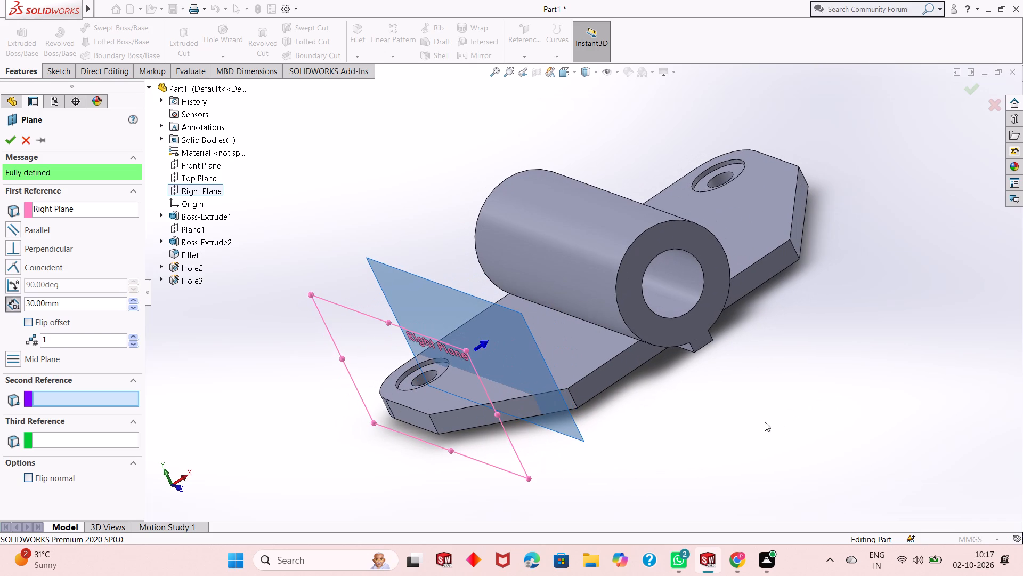
pyautogui.moveTo(688, 410); pyautogui.dragTo(691, 412, button='middle')
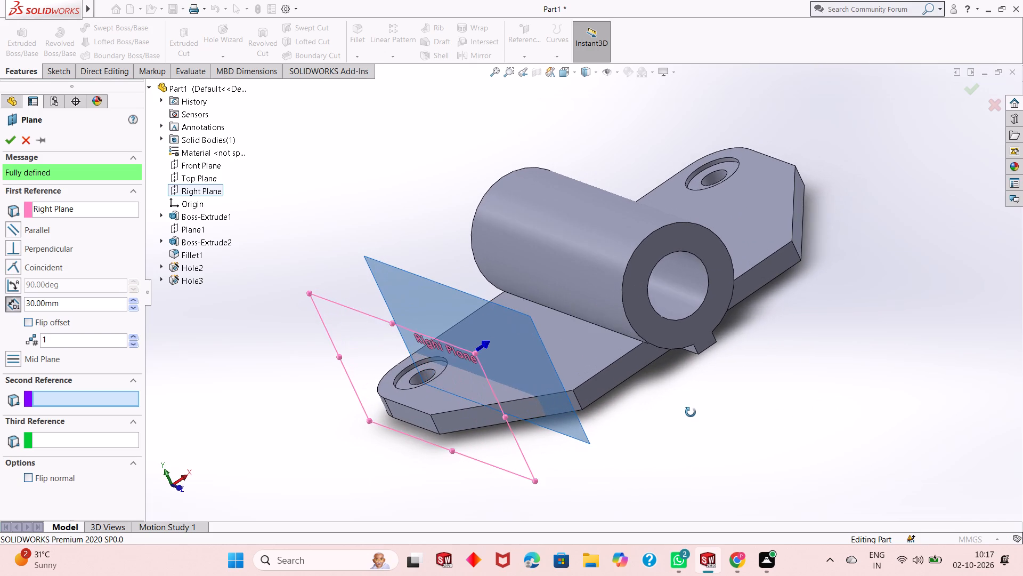
pyautogui.moveTo(691, 412); pyautogui.dragTo(699, 442, button='middle')
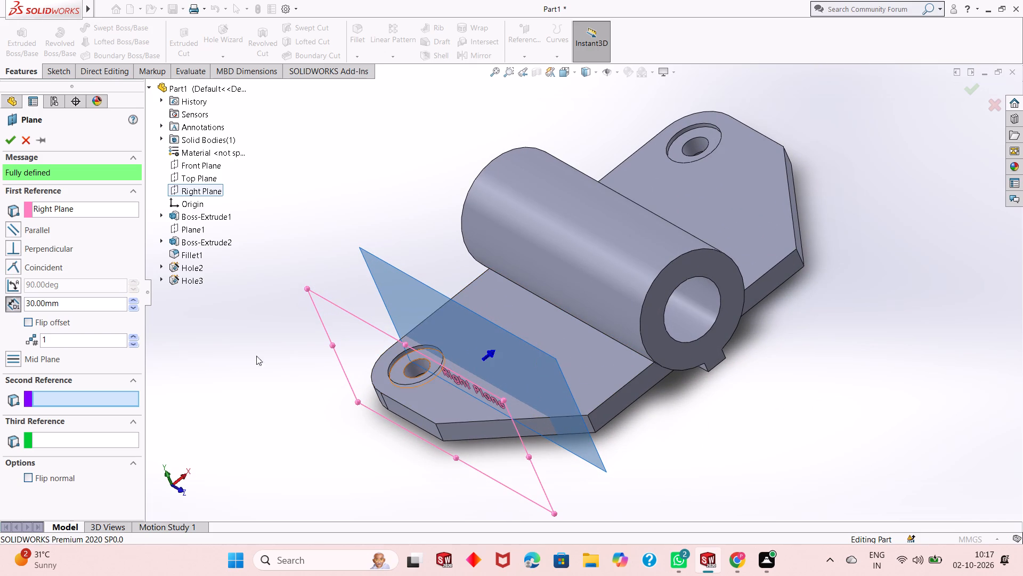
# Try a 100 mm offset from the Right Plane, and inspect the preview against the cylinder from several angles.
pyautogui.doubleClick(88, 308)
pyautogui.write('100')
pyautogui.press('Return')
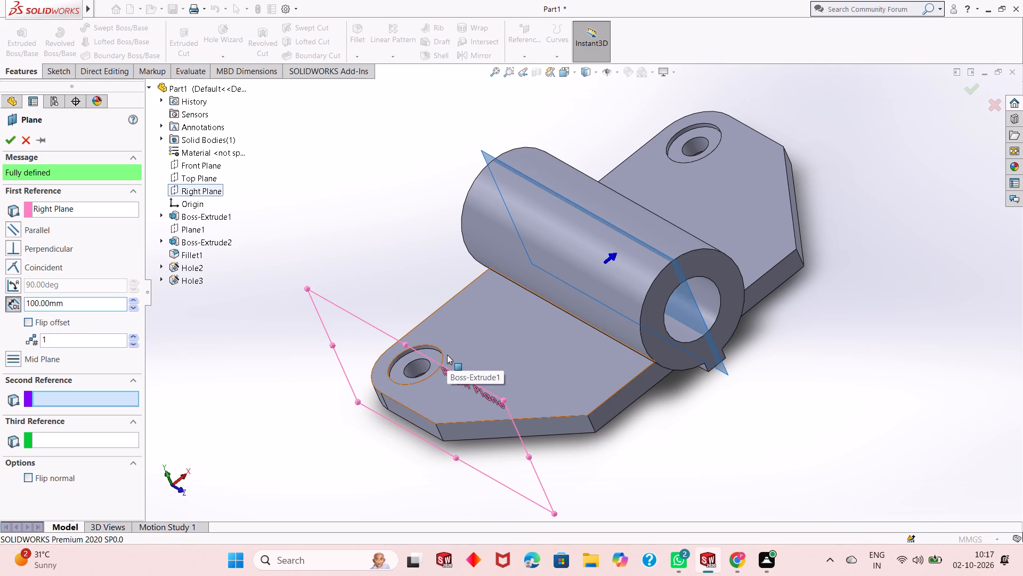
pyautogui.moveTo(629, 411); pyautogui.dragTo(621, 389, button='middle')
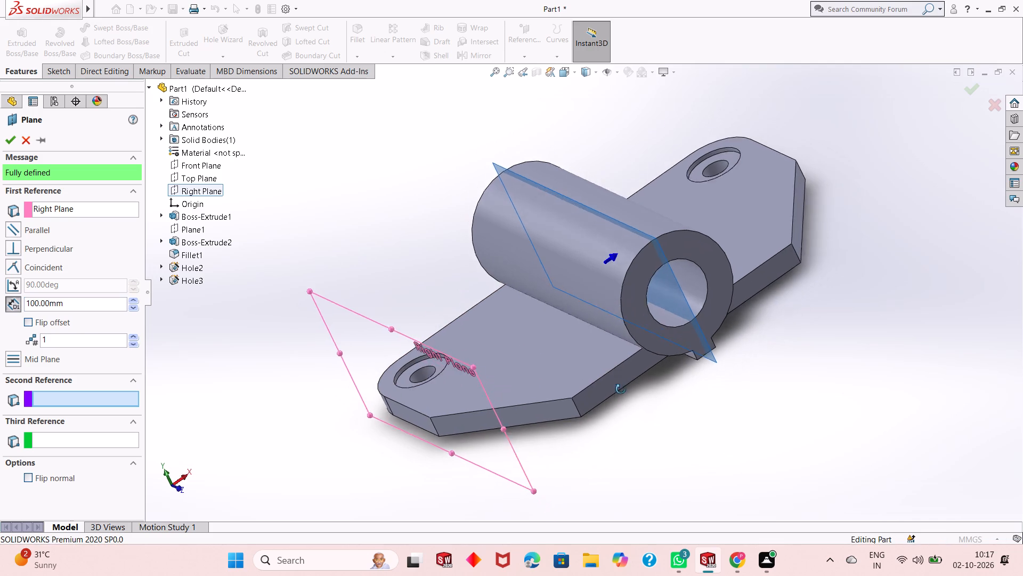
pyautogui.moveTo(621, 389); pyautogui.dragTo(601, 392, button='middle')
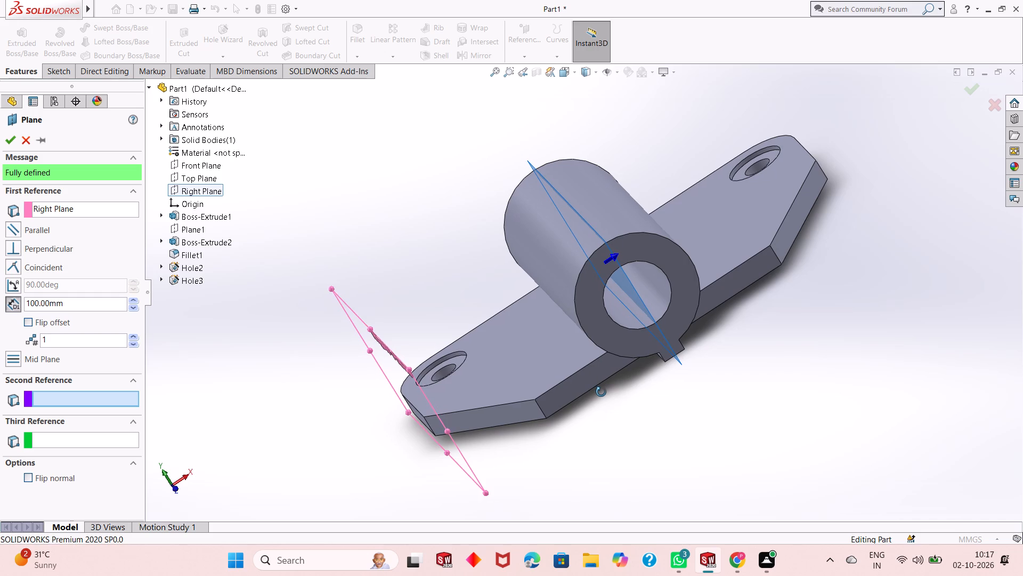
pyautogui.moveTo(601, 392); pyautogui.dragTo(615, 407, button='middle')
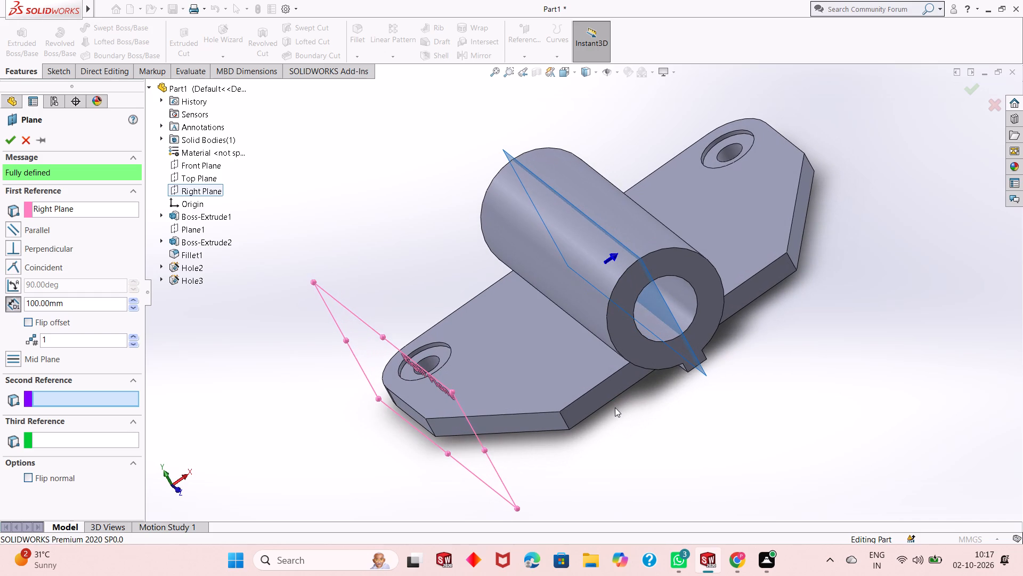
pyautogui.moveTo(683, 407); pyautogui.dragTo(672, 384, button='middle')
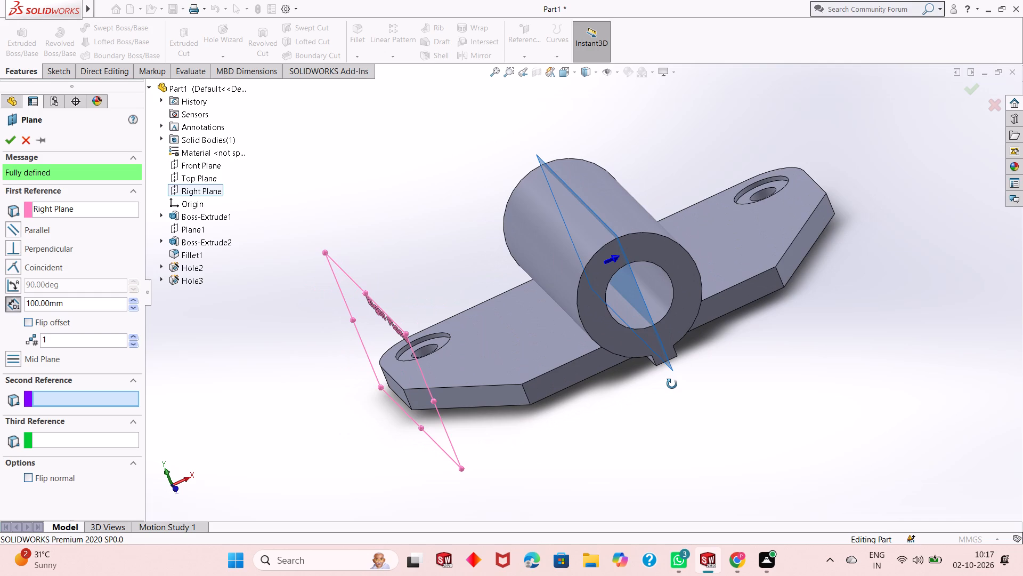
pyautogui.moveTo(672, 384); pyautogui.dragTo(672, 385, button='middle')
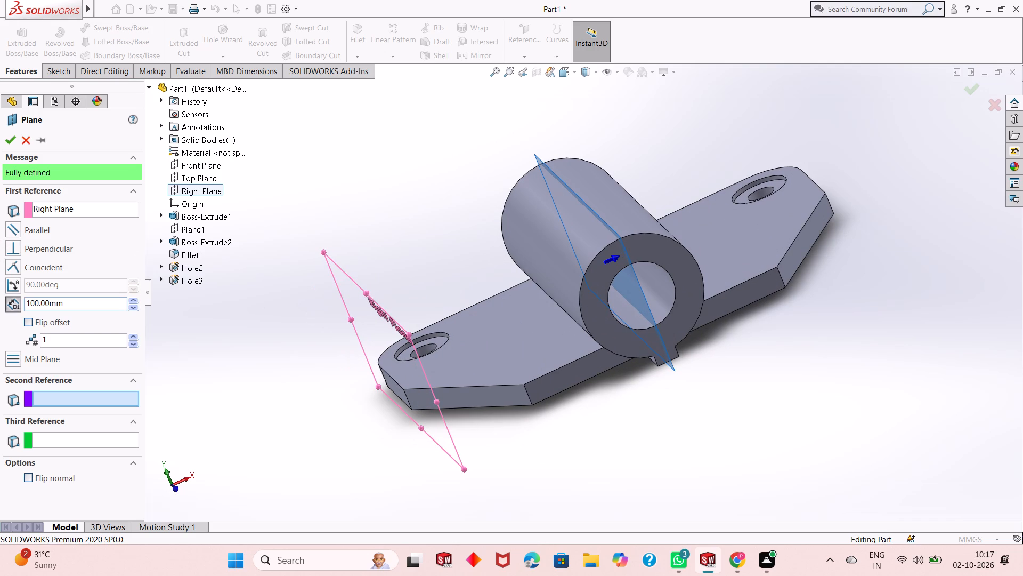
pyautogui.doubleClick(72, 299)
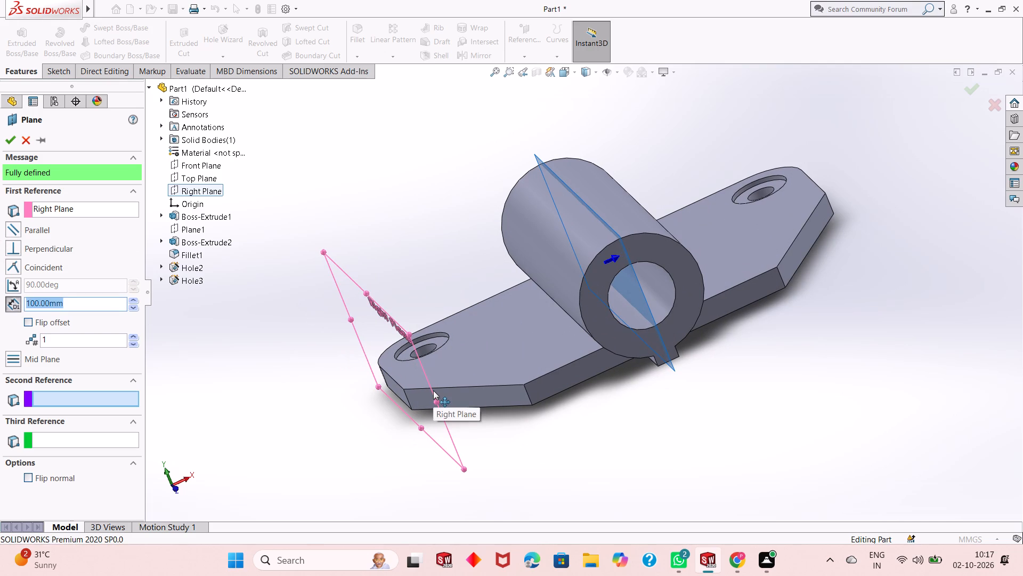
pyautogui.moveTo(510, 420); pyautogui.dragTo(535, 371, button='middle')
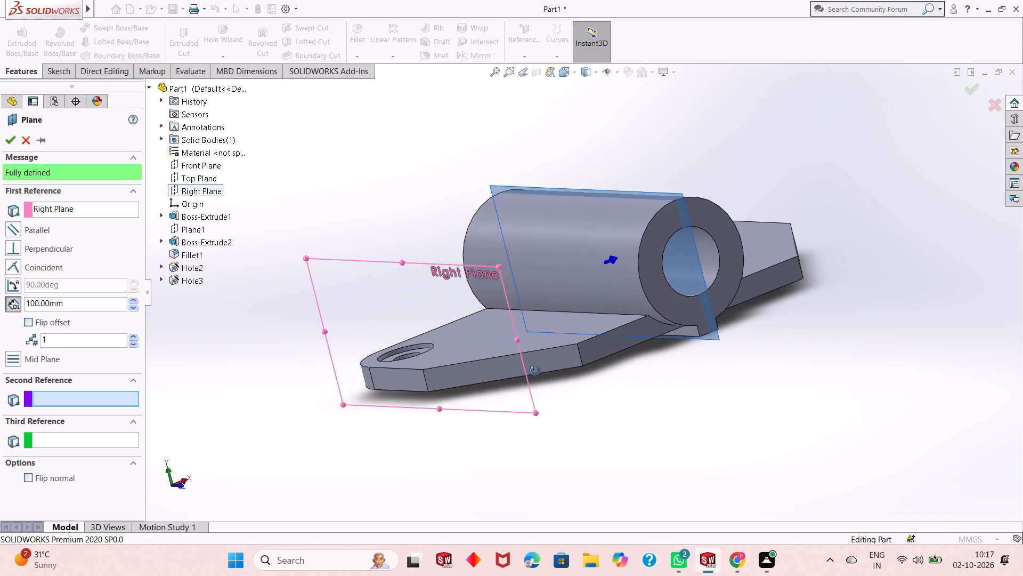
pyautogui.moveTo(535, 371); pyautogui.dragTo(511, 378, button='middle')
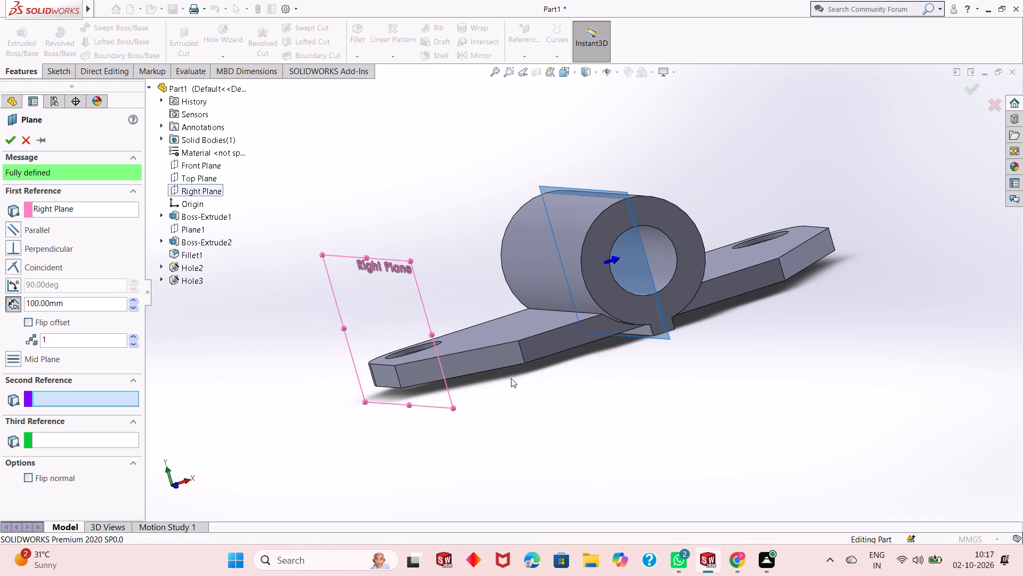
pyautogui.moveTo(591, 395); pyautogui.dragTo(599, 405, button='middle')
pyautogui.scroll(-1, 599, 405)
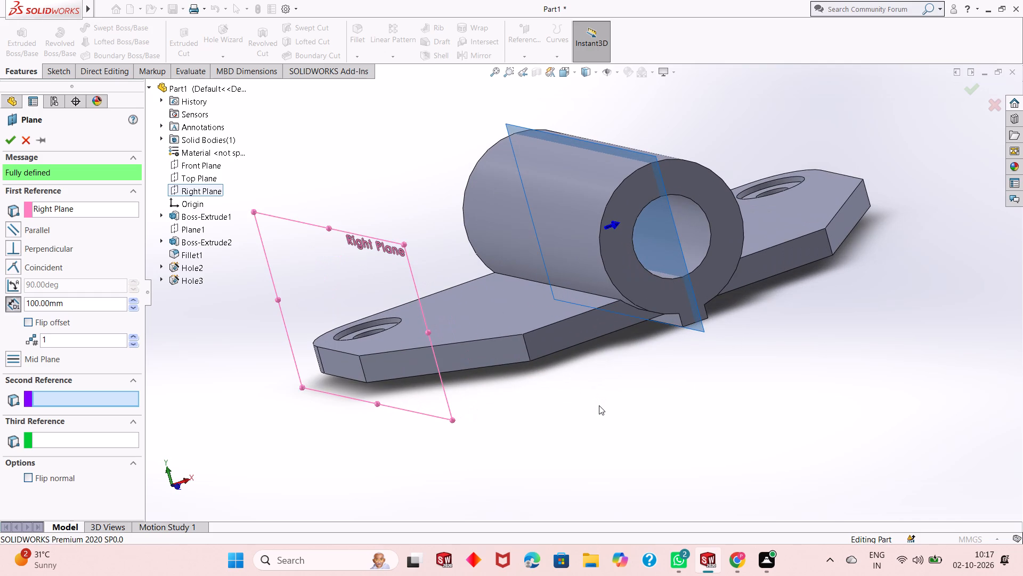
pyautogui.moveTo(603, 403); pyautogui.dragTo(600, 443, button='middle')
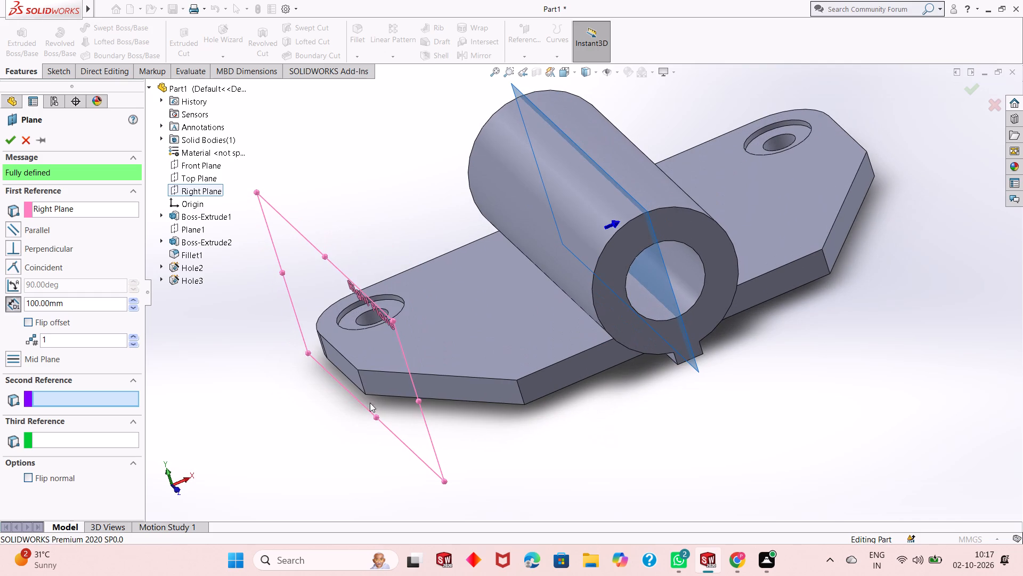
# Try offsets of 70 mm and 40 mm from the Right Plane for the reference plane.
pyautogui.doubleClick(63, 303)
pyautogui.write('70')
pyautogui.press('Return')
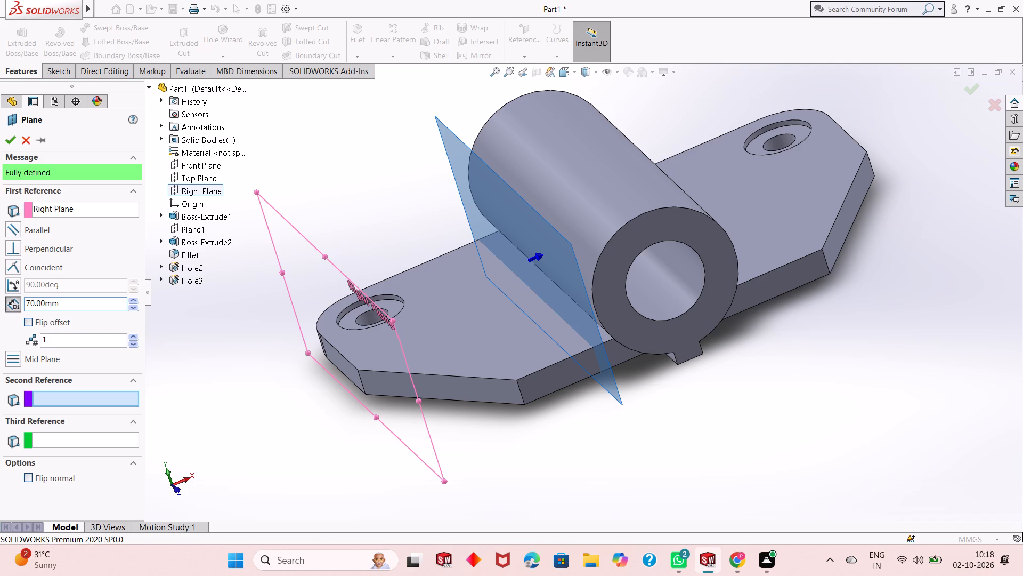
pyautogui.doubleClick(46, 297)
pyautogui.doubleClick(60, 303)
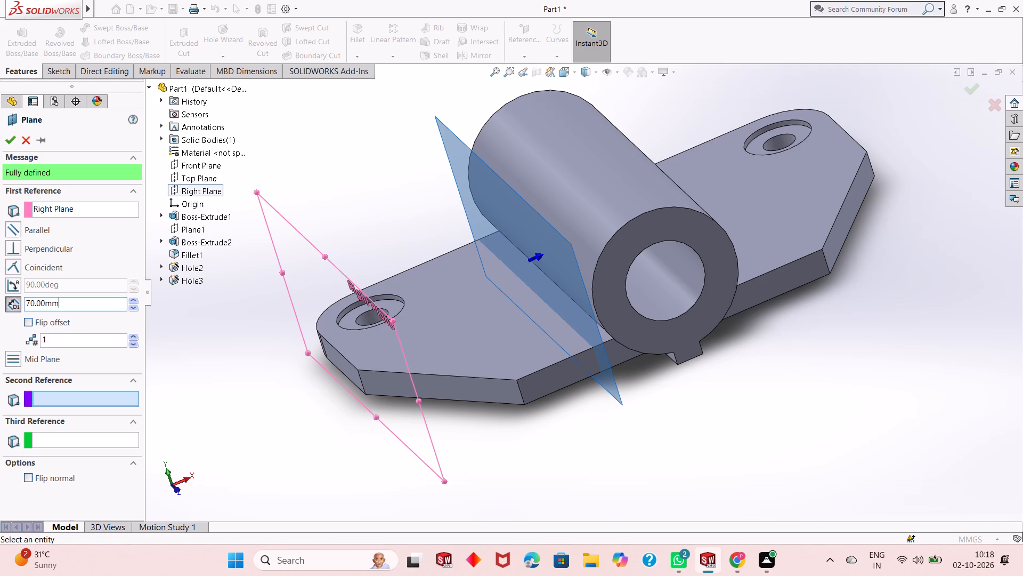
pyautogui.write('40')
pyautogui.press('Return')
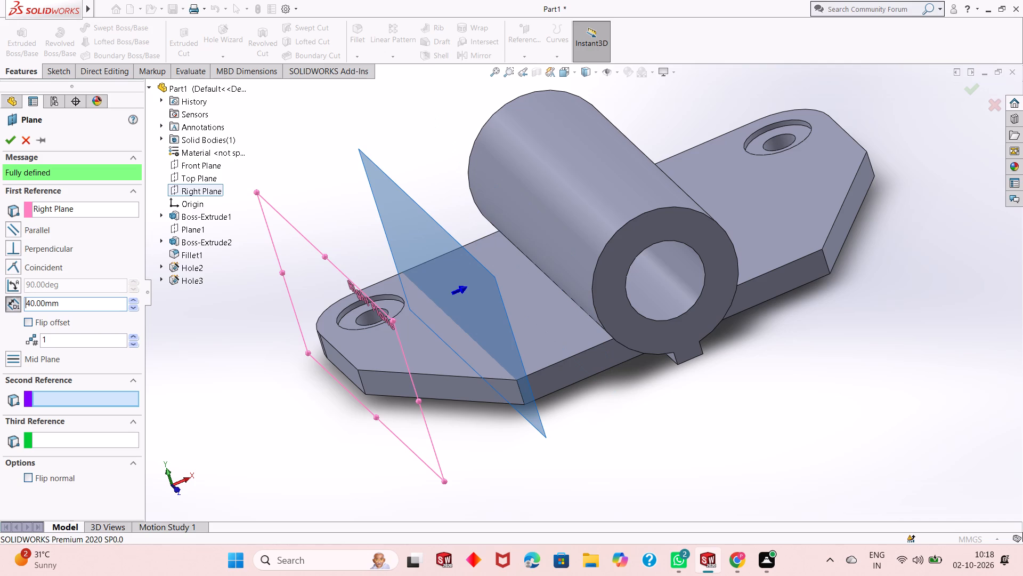
# Set the offset from the Right Plane to 20 mm and create the reference plane.
pyautogui.doubleClick(60, 303)
pyautogui.write('20')
pyautogui.press('Return')
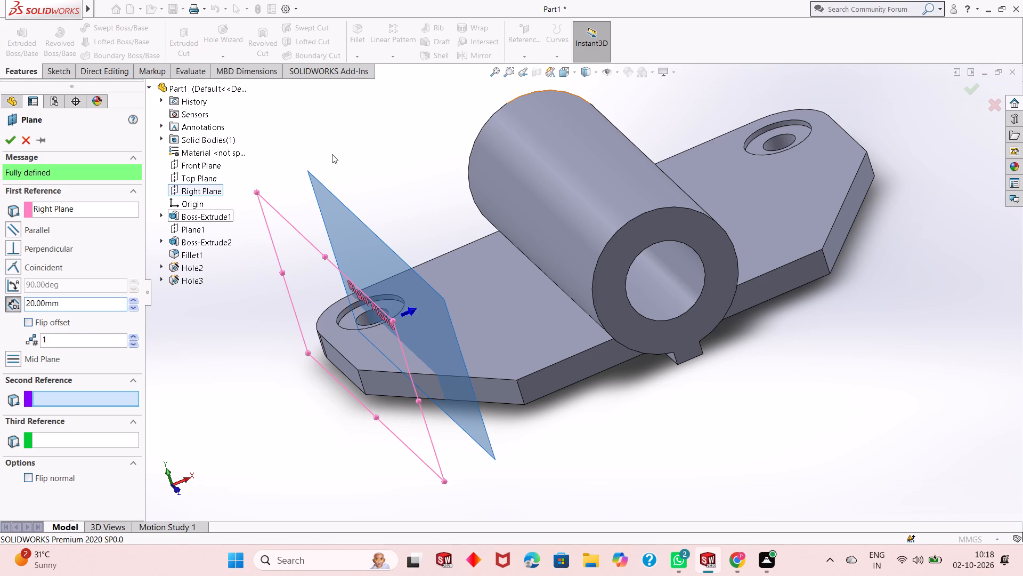
pyautogui.click(16, 144)
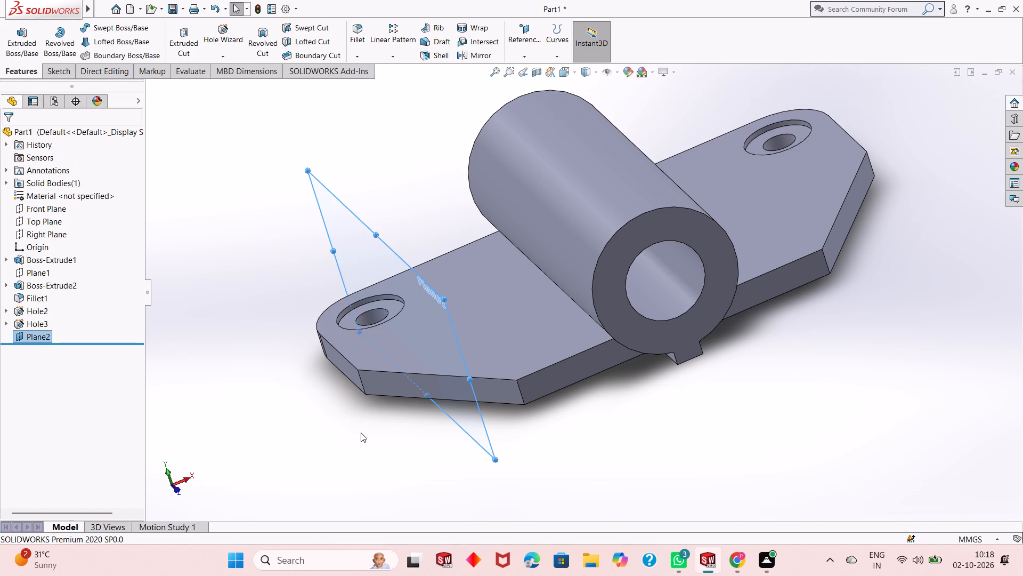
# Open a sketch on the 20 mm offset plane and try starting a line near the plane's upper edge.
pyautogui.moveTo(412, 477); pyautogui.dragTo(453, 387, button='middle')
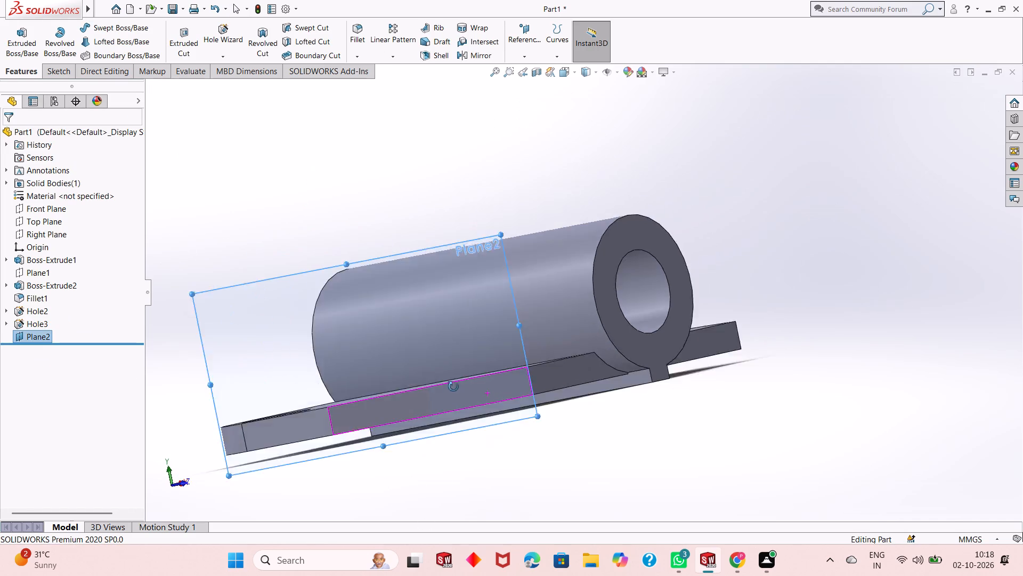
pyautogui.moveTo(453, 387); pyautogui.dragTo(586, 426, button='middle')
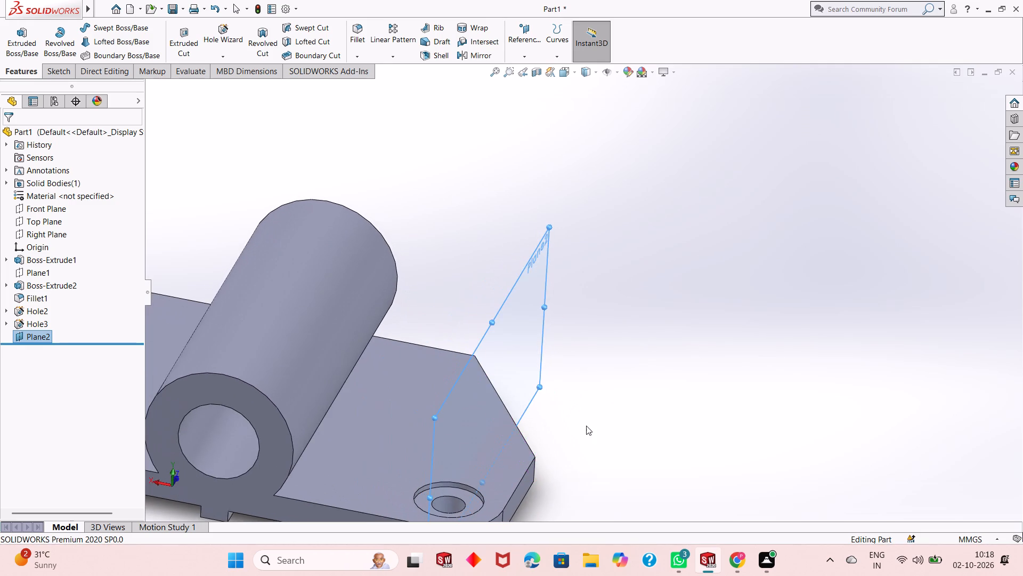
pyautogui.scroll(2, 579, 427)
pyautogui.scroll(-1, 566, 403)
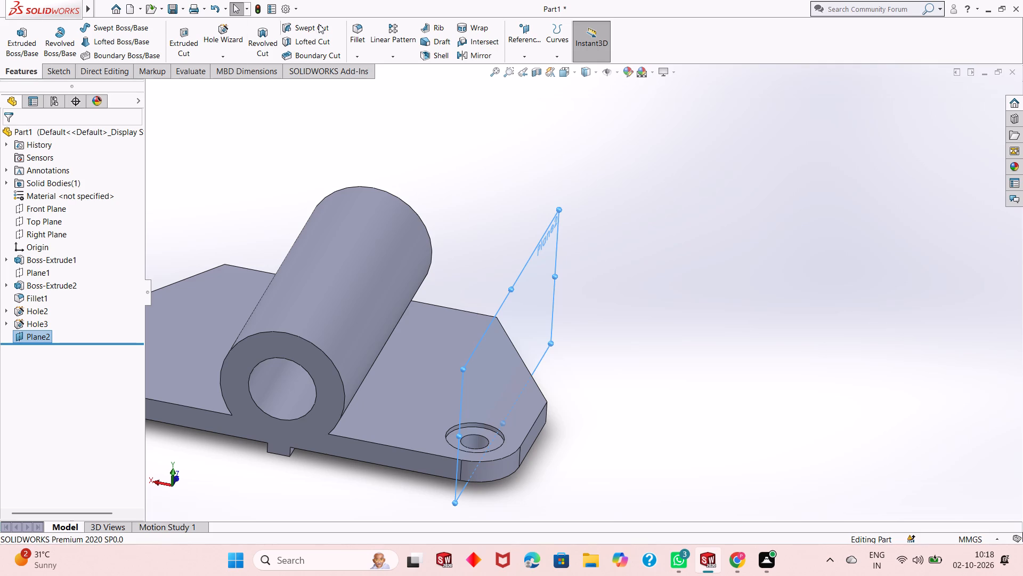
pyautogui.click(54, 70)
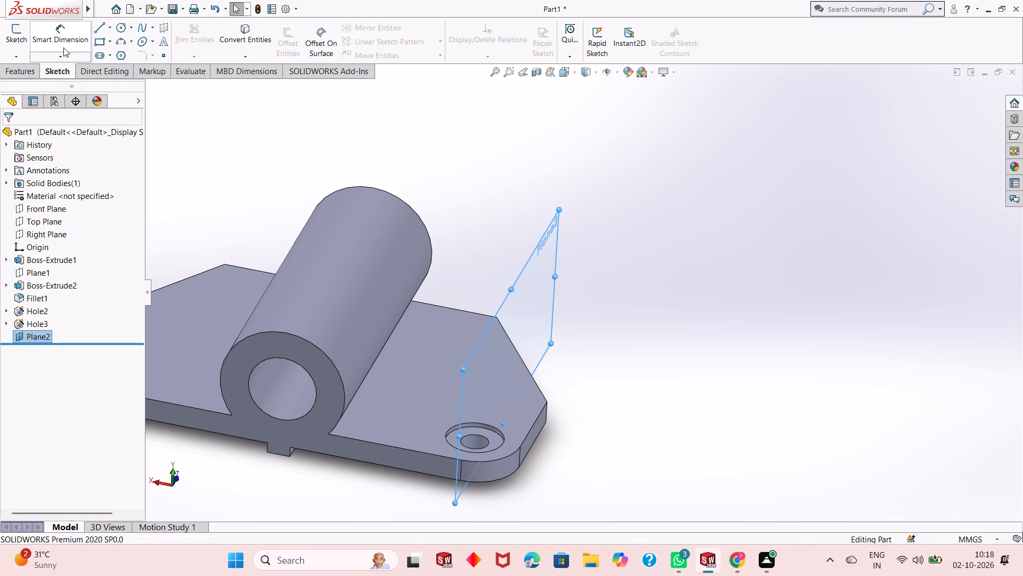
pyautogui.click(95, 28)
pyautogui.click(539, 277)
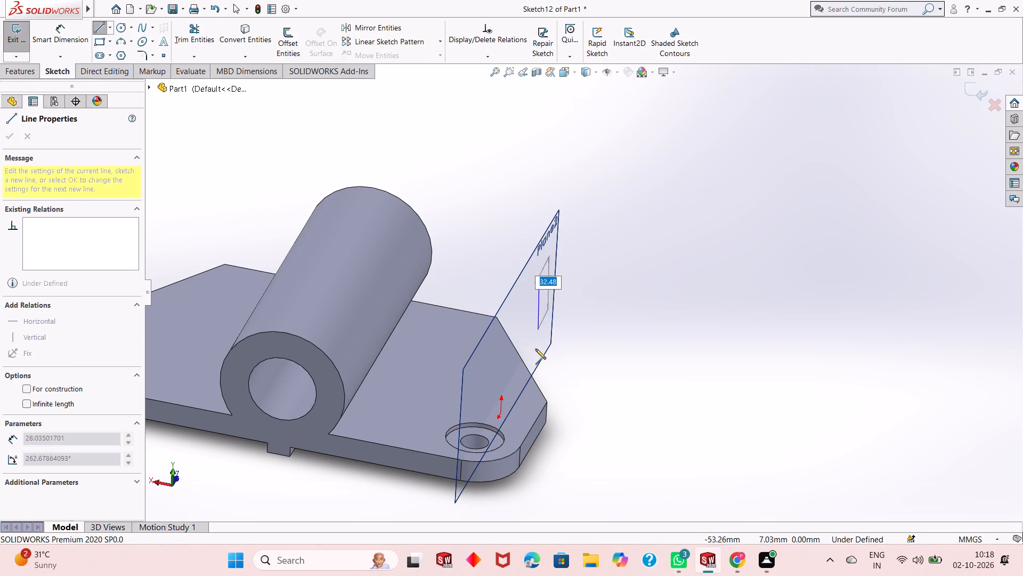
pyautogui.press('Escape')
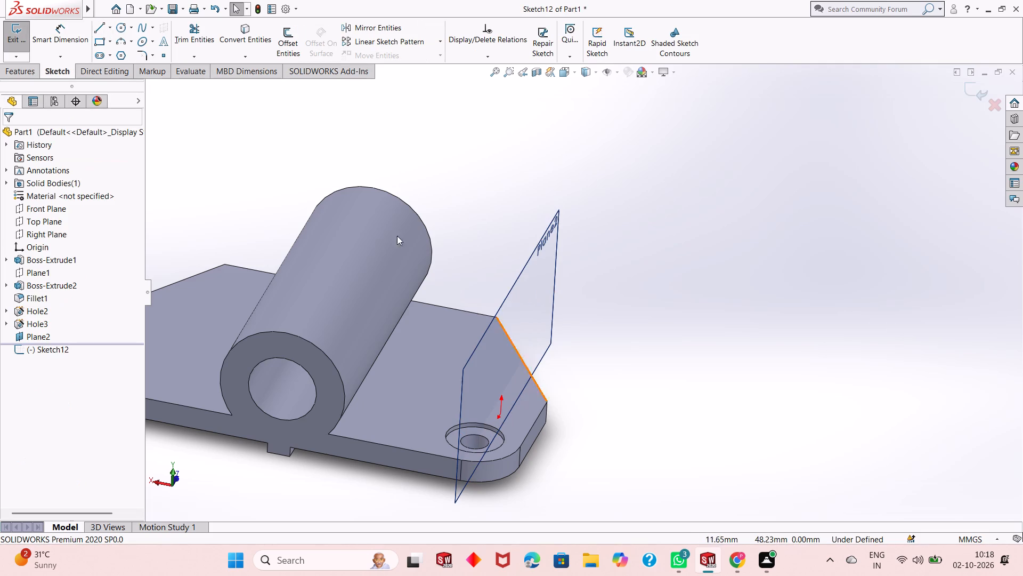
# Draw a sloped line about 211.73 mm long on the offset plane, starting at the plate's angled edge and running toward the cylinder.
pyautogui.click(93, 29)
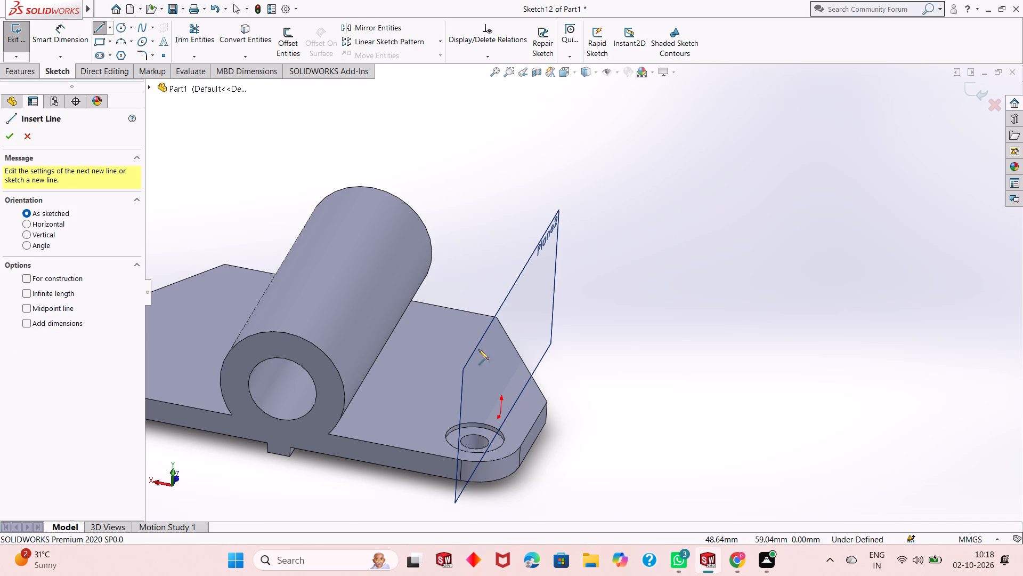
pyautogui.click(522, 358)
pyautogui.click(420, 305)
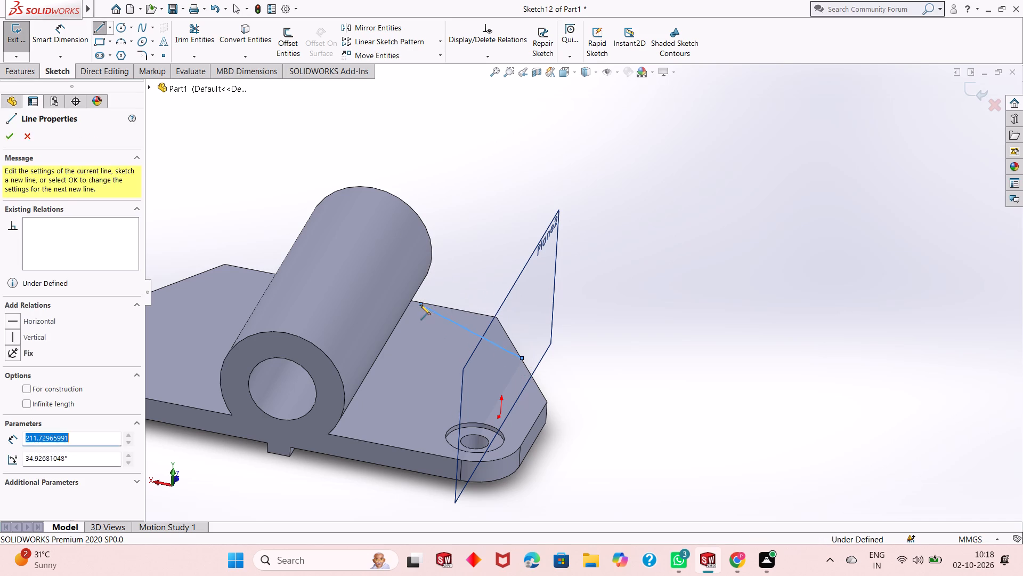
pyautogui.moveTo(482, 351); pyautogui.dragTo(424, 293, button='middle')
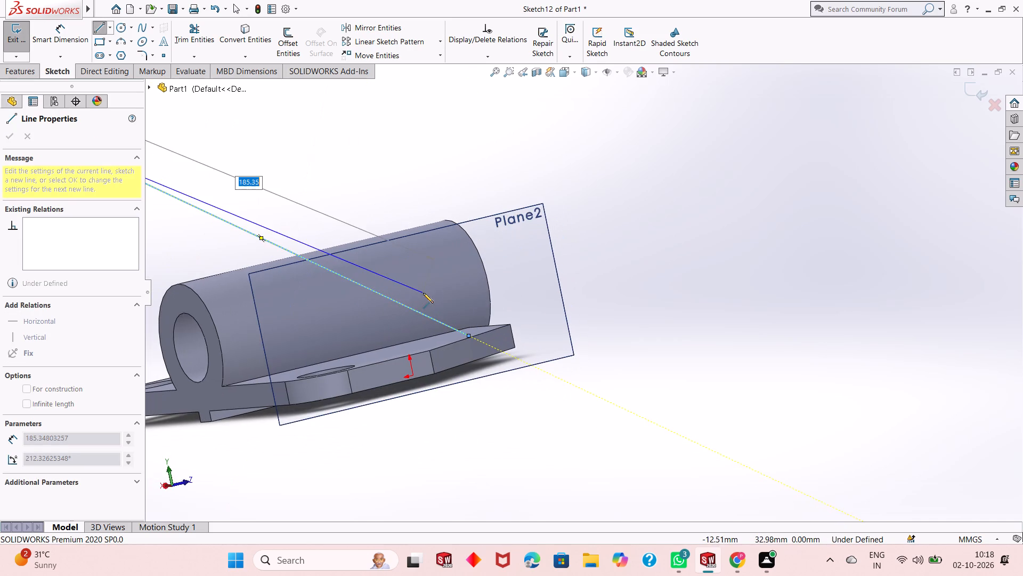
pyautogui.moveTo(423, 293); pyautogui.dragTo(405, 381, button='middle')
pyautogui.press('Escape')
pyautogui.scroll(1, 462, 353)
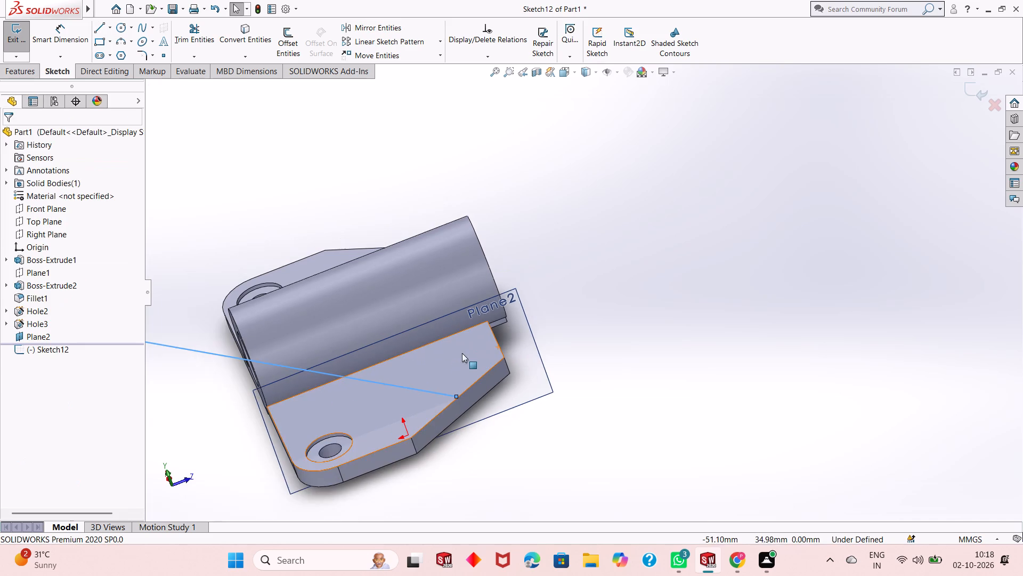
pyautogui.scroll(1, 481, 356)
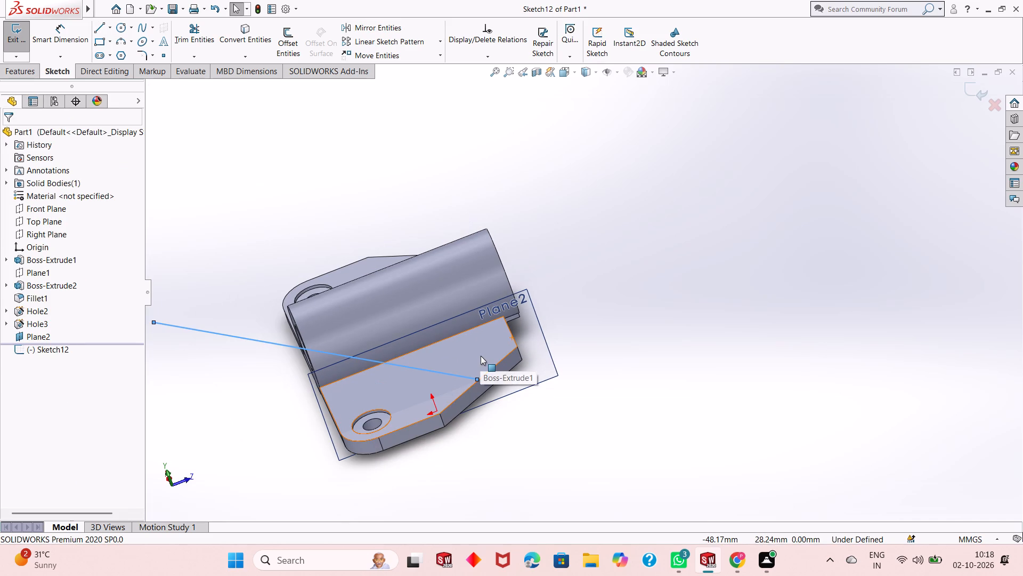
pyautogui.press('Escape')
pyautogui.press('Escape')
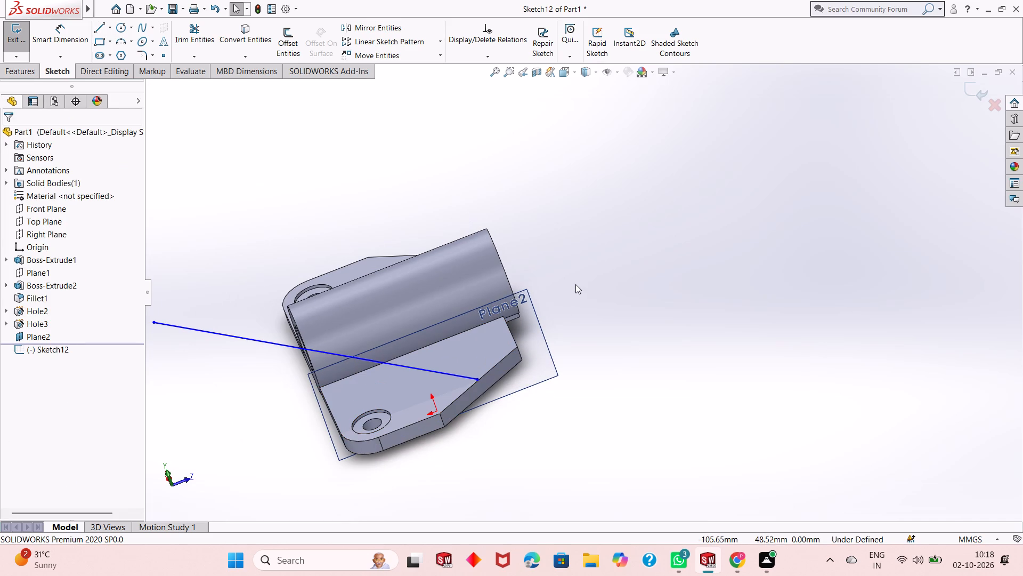
# Undo the sketched line, its sketch and the 20 mm offset reference plane.
pyautogui.hotkey('ctrl', 'z')
pyautogui.hotkey('ctrl', 'z')
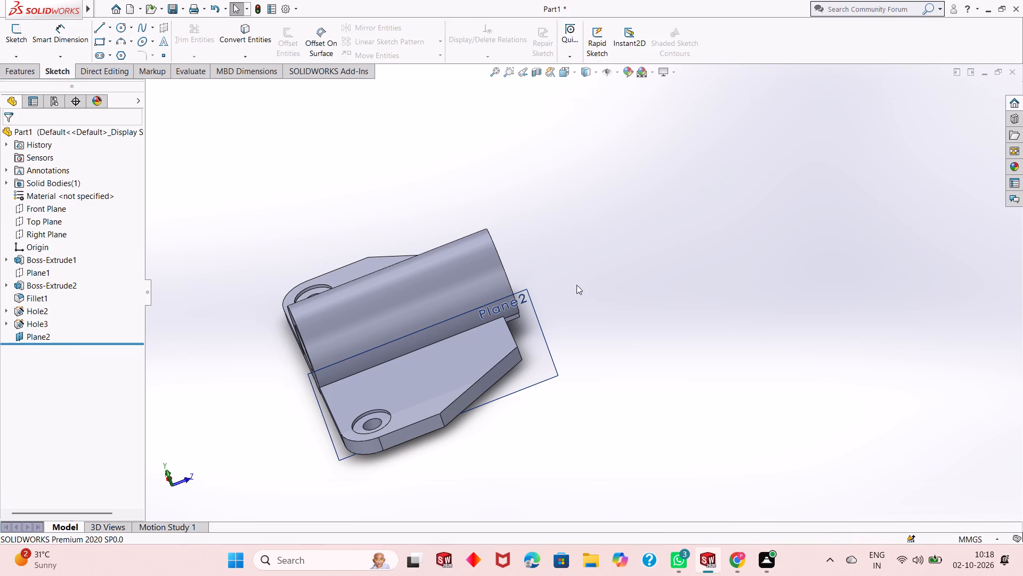
pyautogui.hotkey('ctrl', 'z')
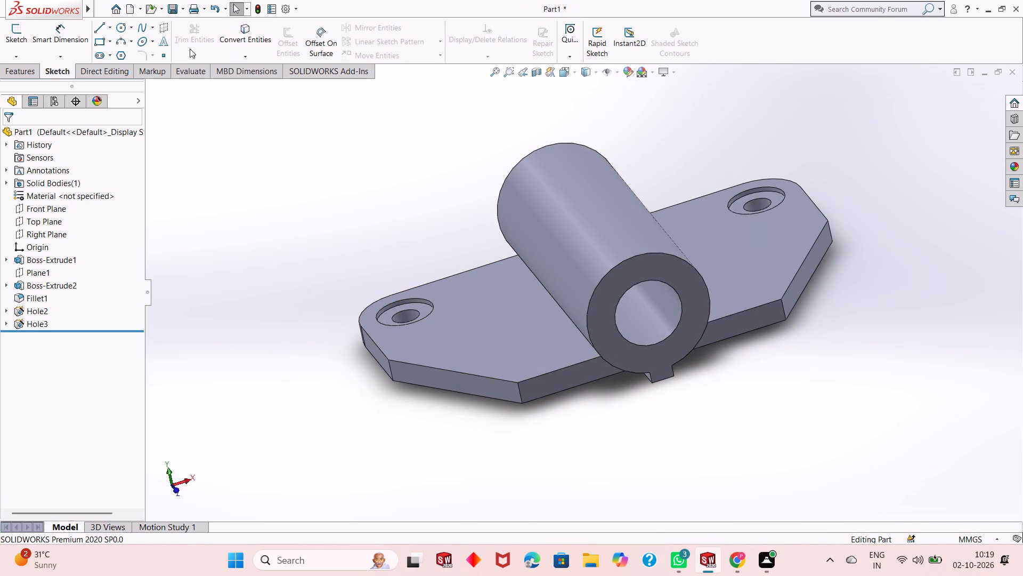
pyautogui.press('Escape')
pyautogui.press('Escape')
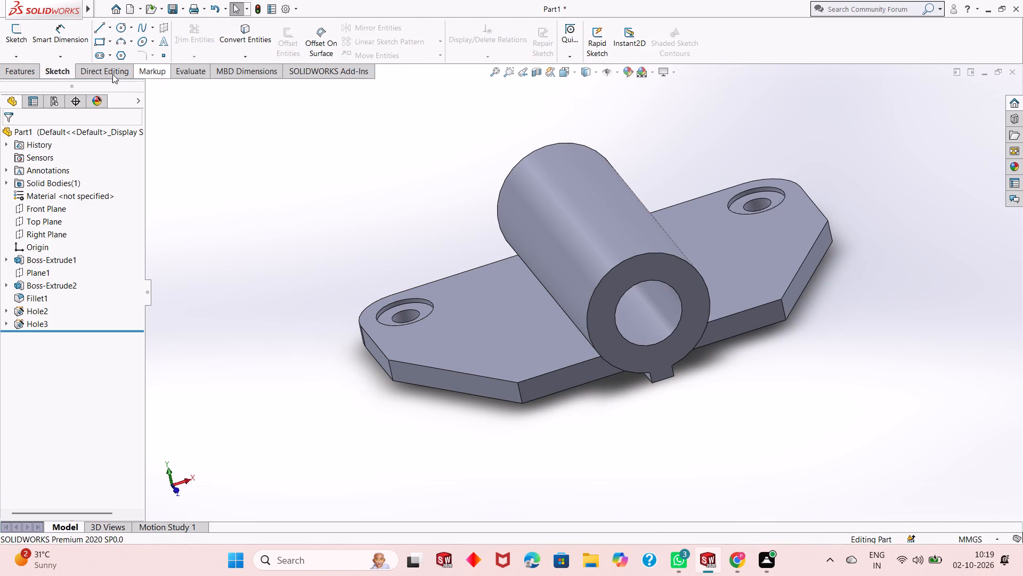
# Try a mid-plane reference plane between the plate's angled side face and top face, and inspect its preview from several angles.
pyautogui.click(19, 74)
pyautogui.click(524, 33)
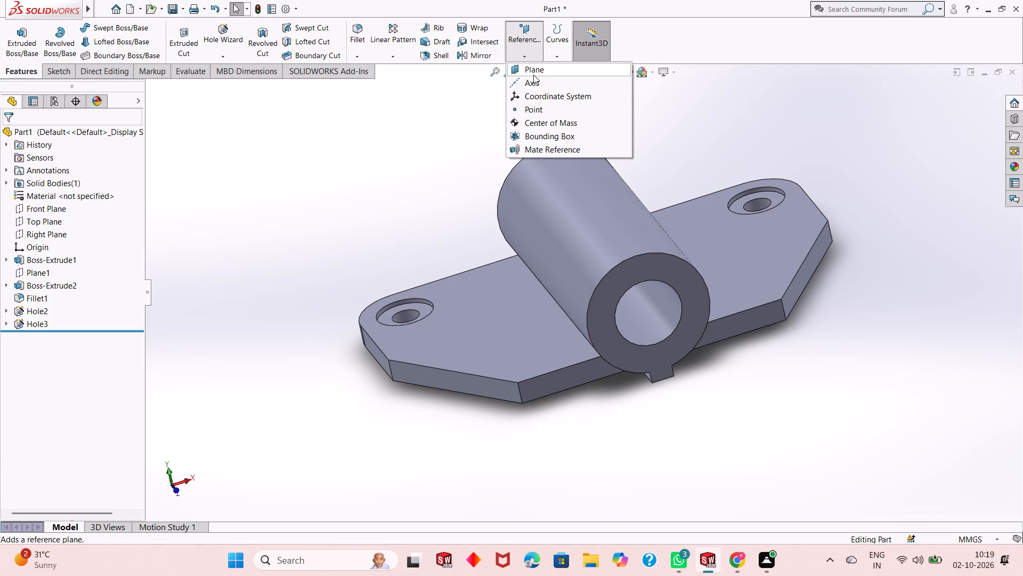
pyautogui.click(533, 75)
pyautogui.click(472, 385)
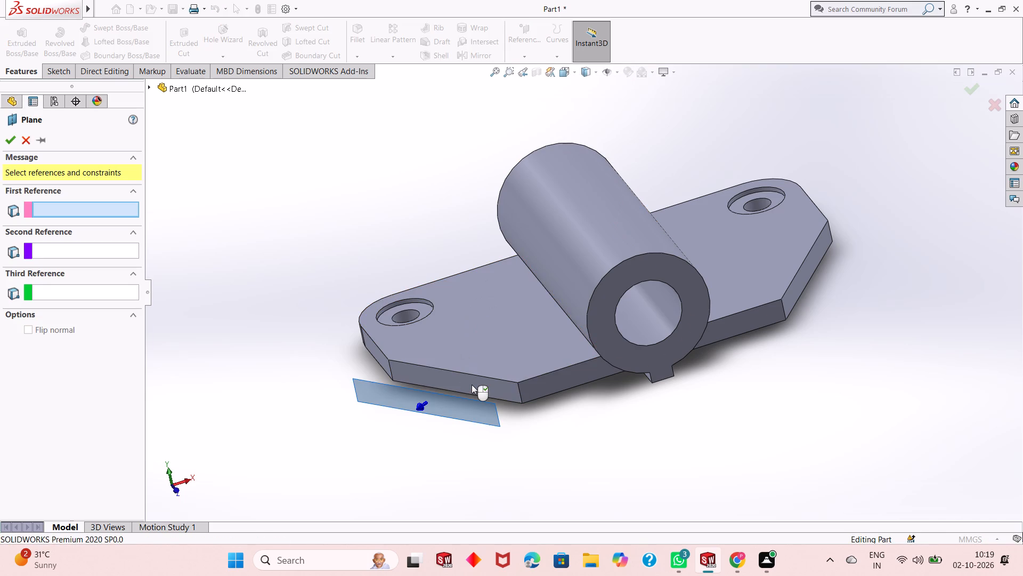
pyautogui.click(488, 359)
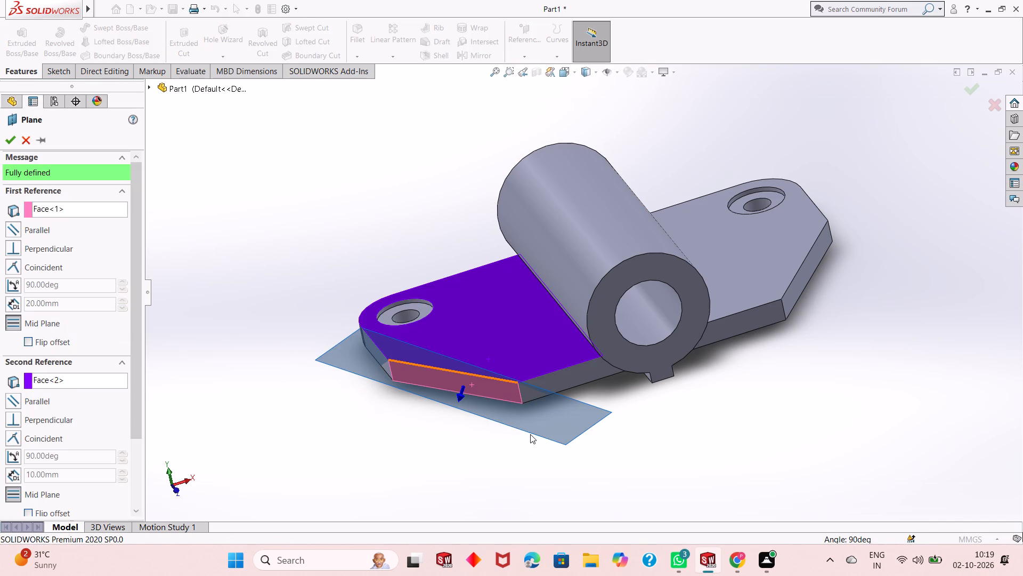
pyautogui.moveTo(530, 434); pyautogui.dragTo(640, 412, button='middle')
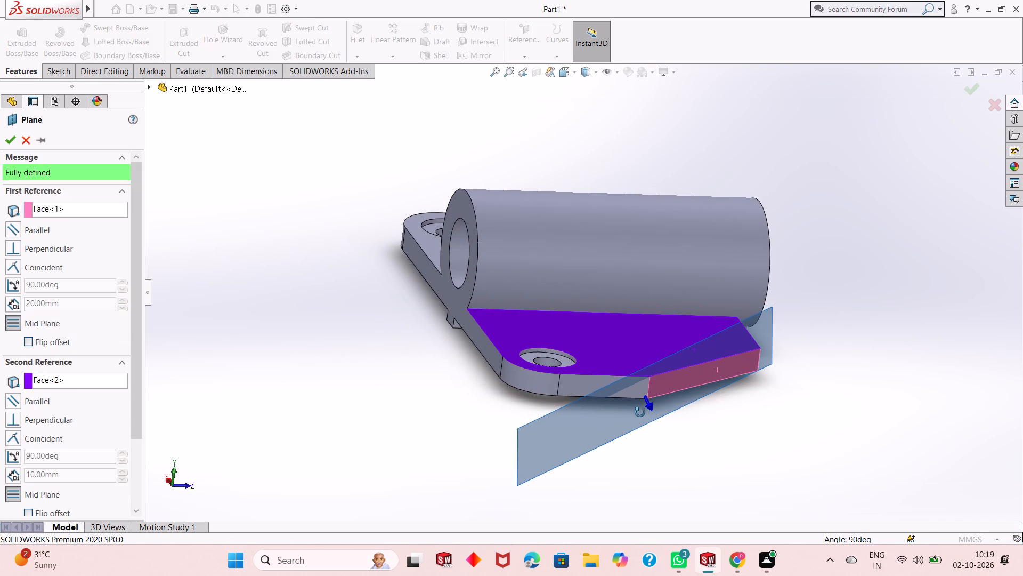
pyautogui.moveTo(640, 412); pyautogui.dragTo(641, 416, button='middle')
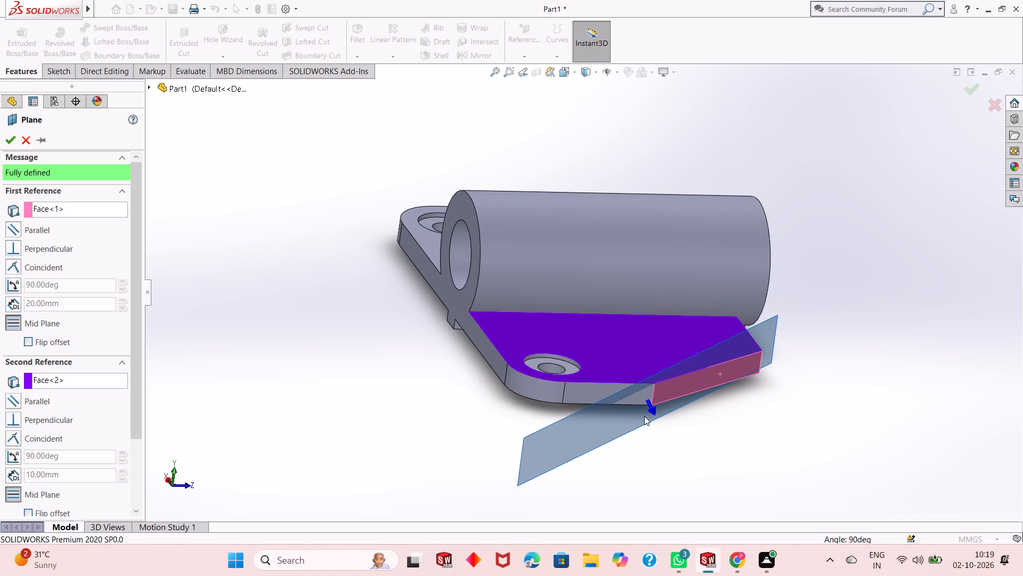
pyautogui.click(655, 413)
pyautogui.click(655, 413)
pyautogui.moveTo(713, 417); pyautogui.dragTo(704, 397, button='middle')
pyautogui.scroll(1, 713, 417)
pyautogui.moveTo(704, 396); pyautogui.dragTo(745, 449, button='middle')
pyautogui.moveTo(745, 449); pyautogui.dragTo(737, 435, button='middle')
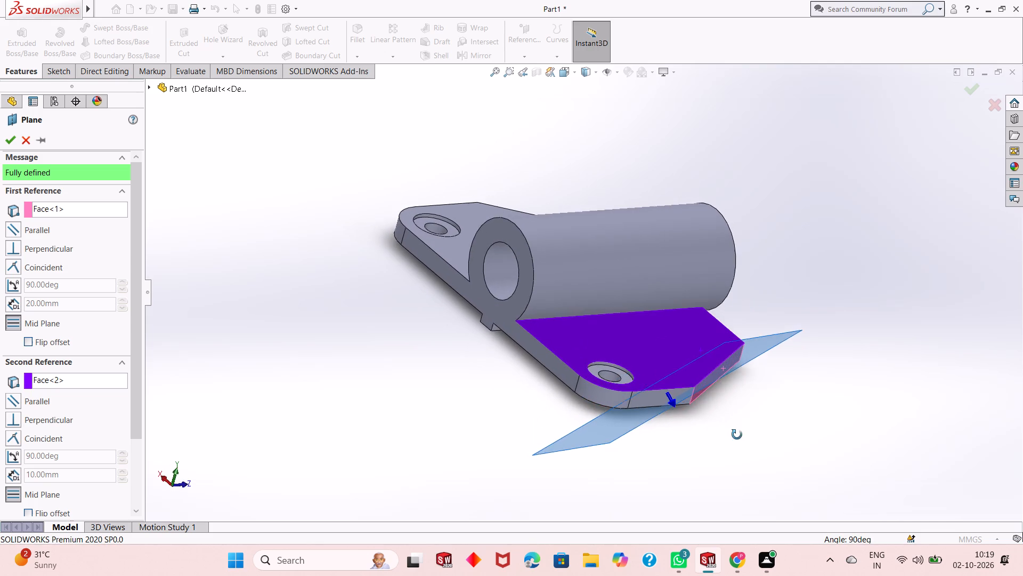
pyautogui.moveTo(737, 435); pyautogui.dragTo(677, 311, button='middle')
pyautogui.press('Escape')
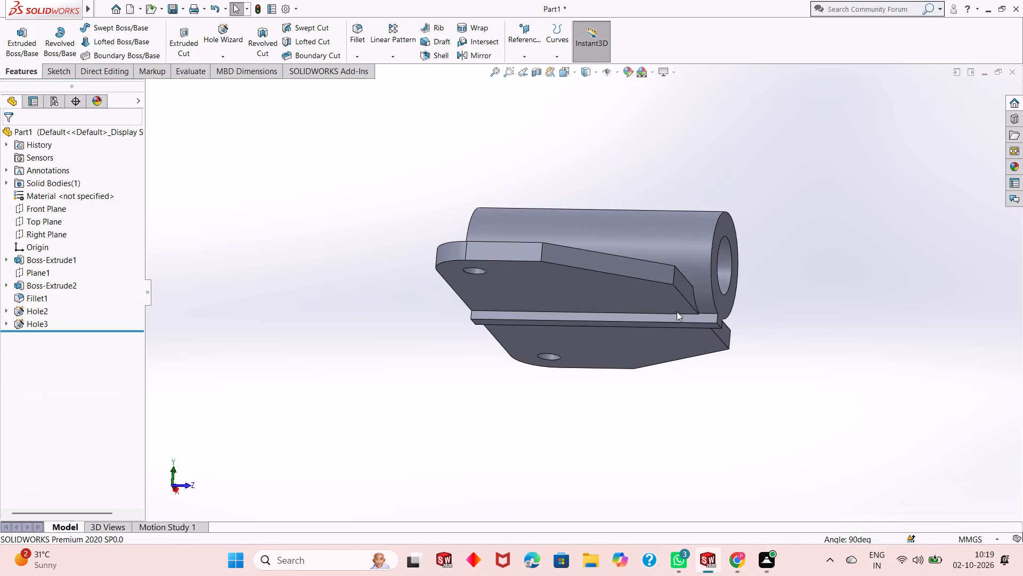
# Create a mid-plane reference plane between the plate's angled side face and its bottom face.
pyautogui.click(517, 38)
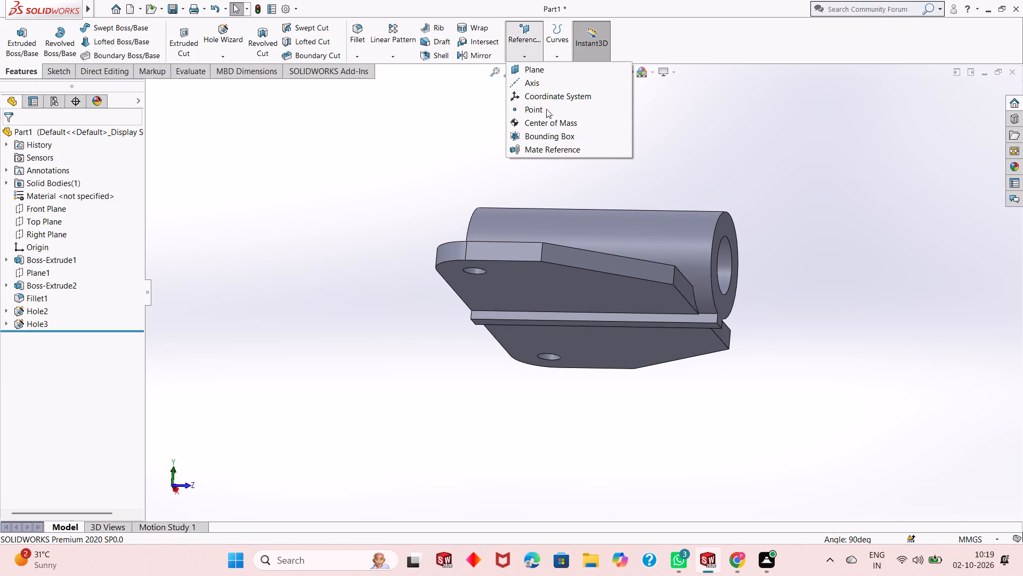
pyautogui.click(541, 76)
pyautogui.click(613, 264)
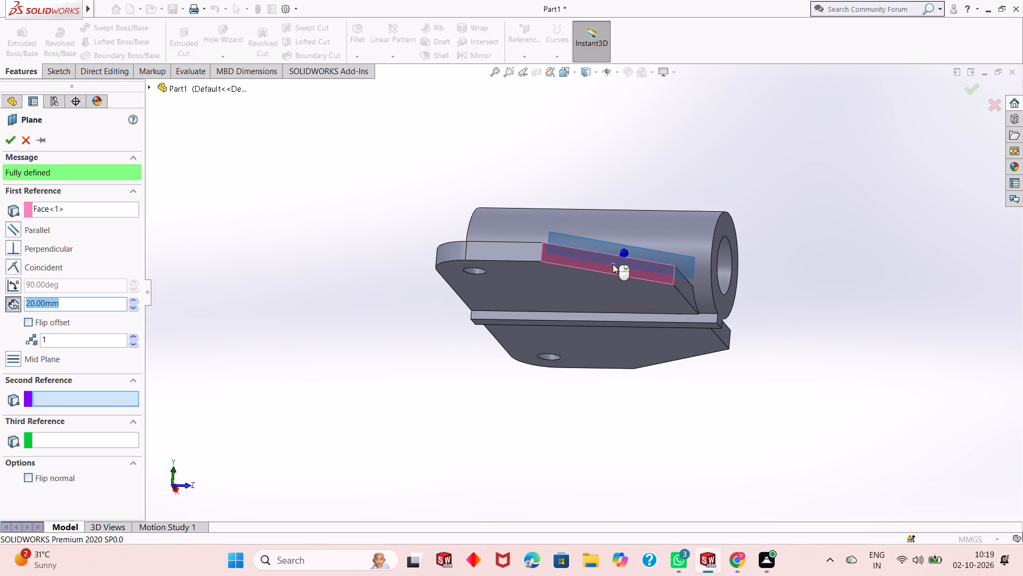
pyautogui.click(613, 286)
pyautogui.moveTo(758, 332); pyautogui.dragTo(787, 429, button='middle')
pyautogui.moveTo(775, 397); pyautogui.dragTo(783, 445, button='middle')
pyautogui.moveTo(736, 348); pyautogui.dragTo(752, 343, button='middle')
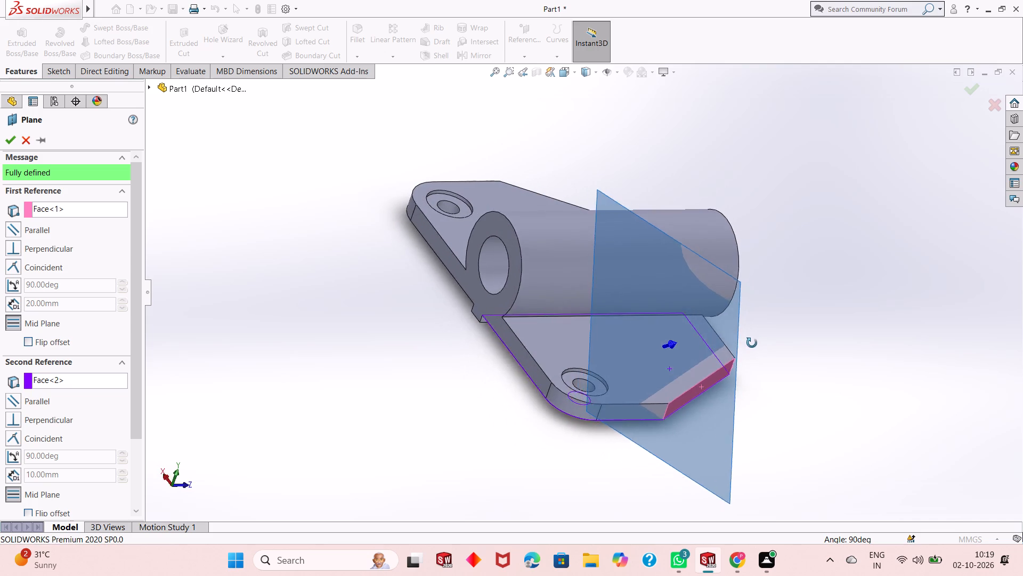
pyautogui.moveTo(752, 343); pyautogui.dragTo(752, 326, button='middle')
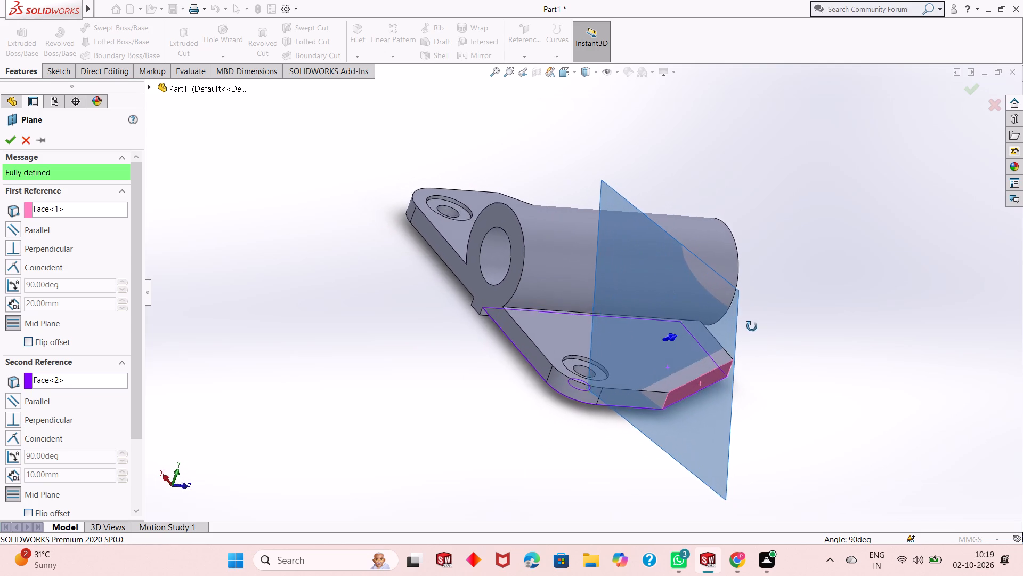
pyautogui.moveTo(752, 326); pyautogui.dragTo(682, 289, button='middle')
pyautogui.click(9, 146)
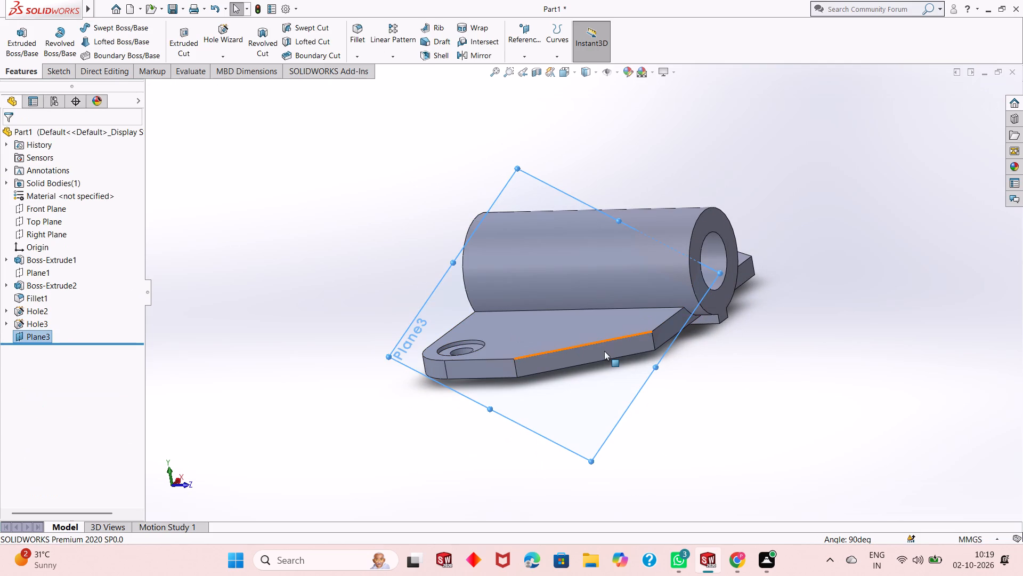
# Examine how the new mid-plane cuts across the plate's angled side and the cylinder.
pyautogui.scroll(-1, 605, 347)
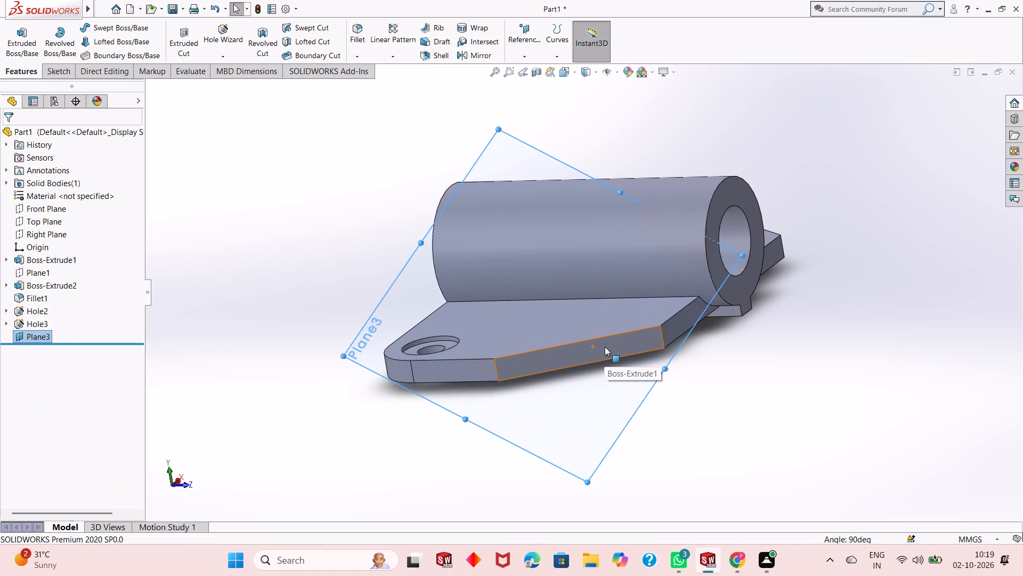
pyautogui.scroll(-2, 605, 347)
pyautogui.scroll(1, 605, 347)
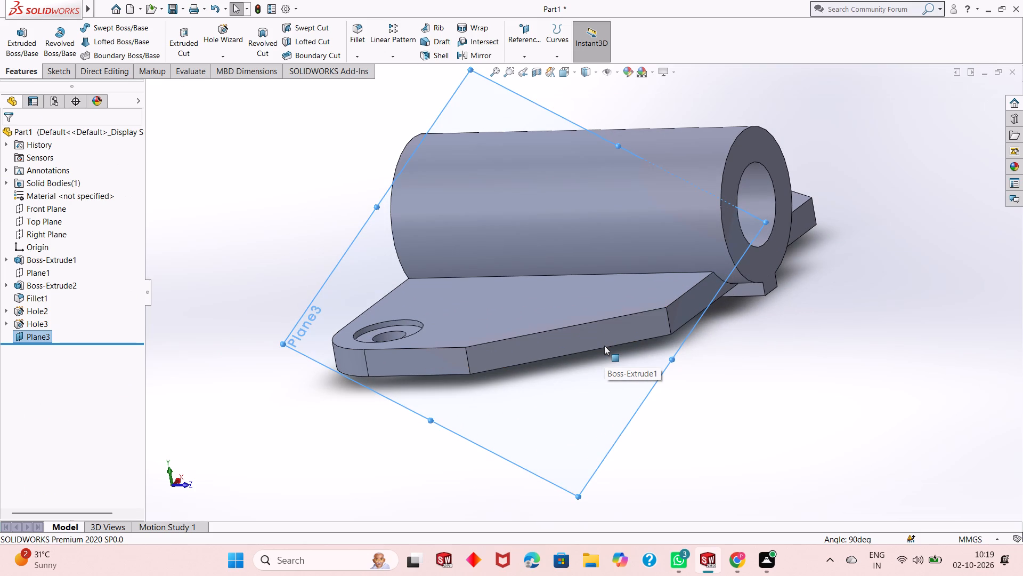
pyautogui.scroll(-1, 604, 346)
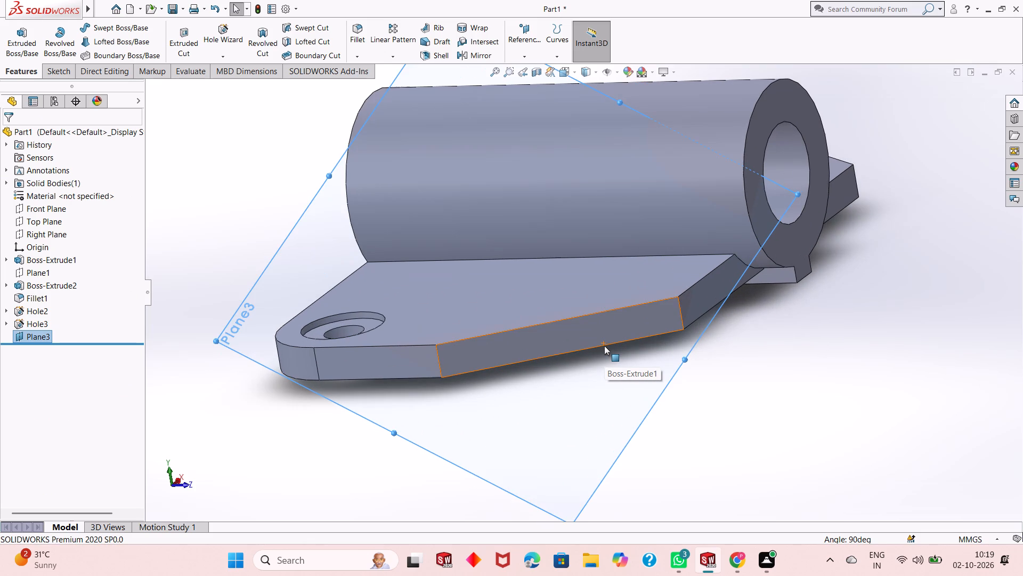
pyautogui.scroll(3, 604, 346)
pyautogui.moveTo(708, 356); pyautogui.dragTo(719, 357, button='middle')
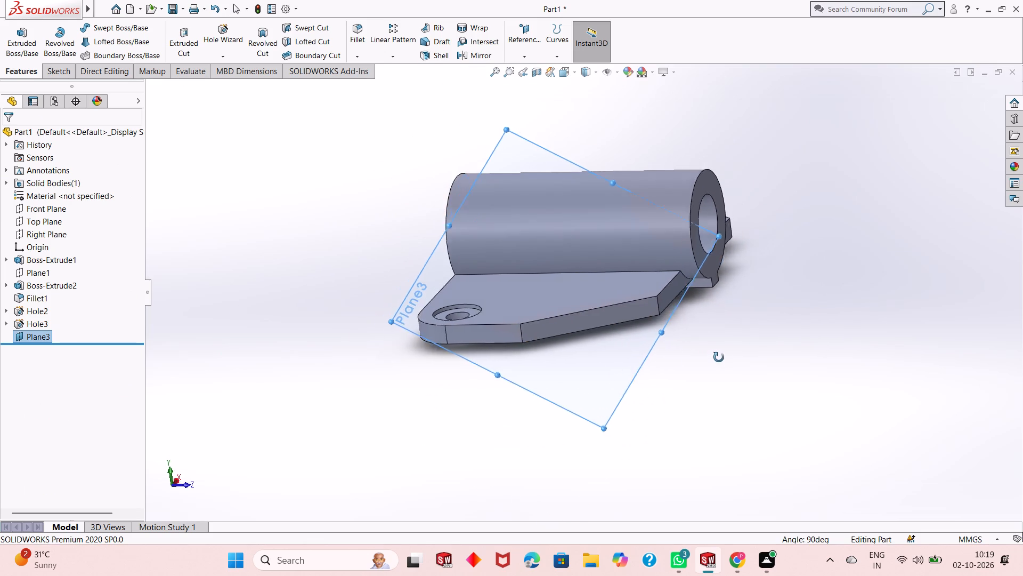
pyautogui.moveTo(719, 357); pyautogui.dragTo(717, 312, button='middle')
pyautogui.scroll(-2, 570, 265)
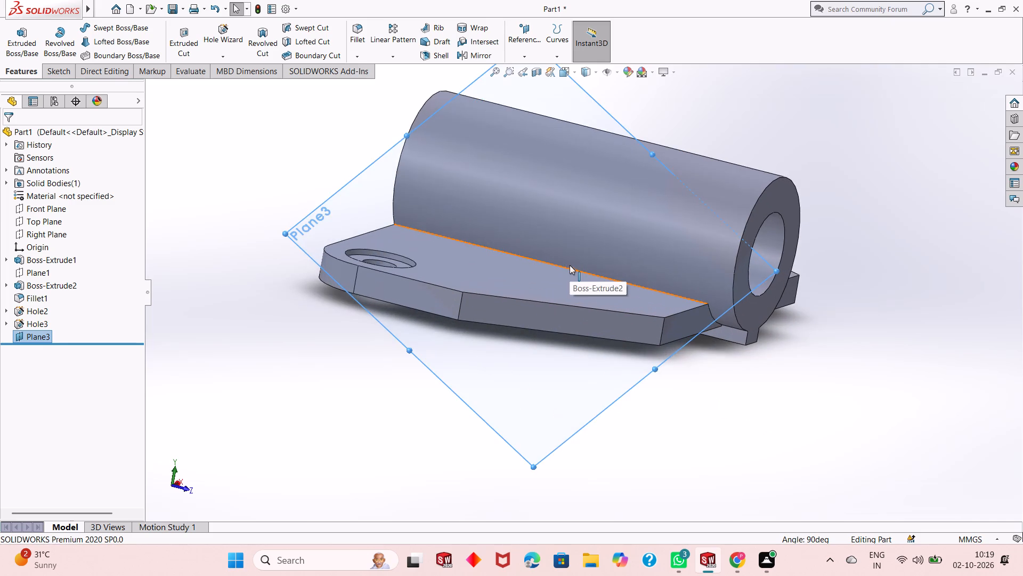
pyautogui.scroll(3, 561, 274)
pyautogui.moveTo(559, 259); pyautogui.dragTo(559, 284, button='middle')
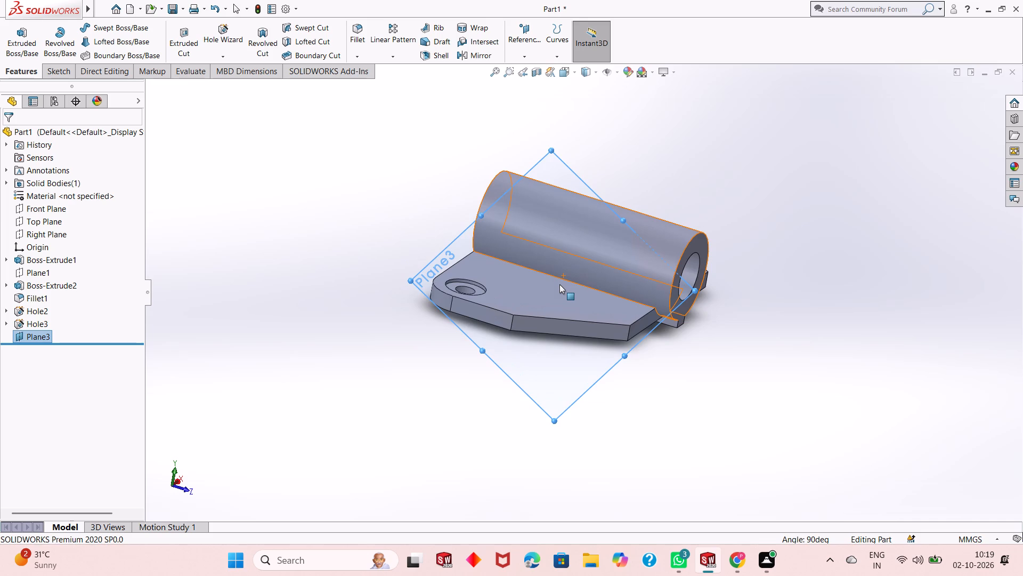
# Open a new sketch on the angled mid-plane.
pyautogui.scroll(-1, 559, 284)
pyautogui.rightClick(542, 140)
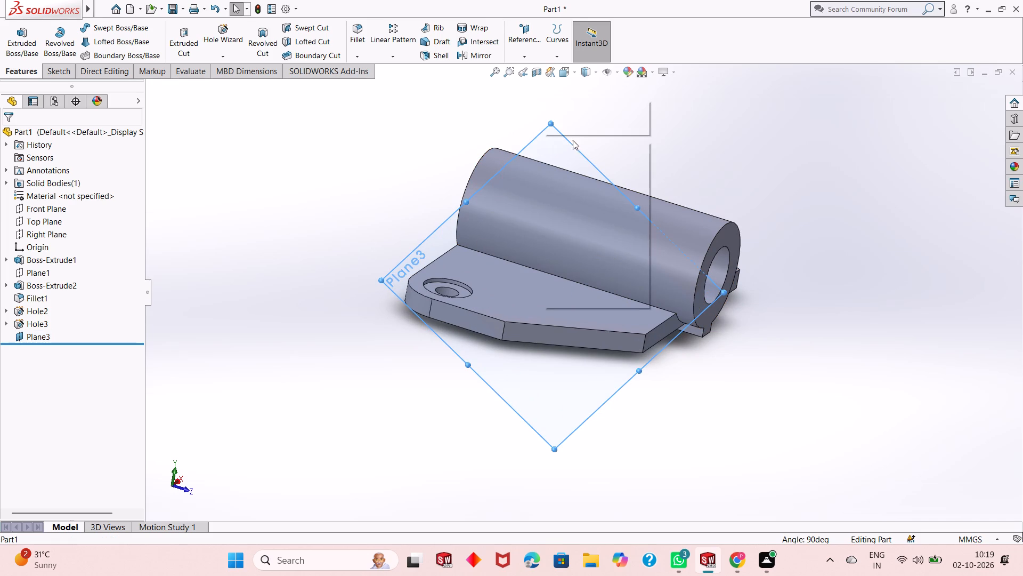
pyautogui.click(566, 125)
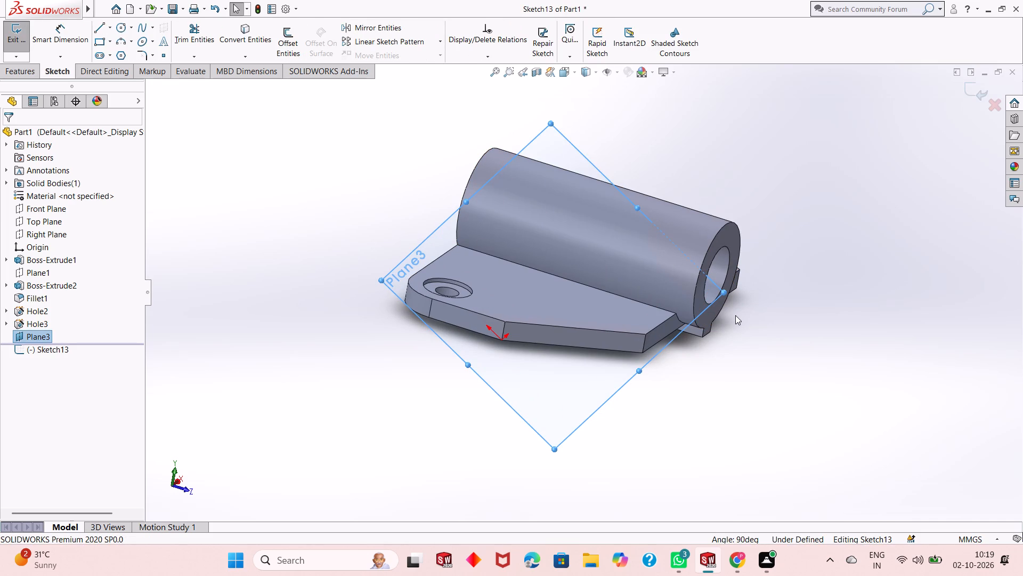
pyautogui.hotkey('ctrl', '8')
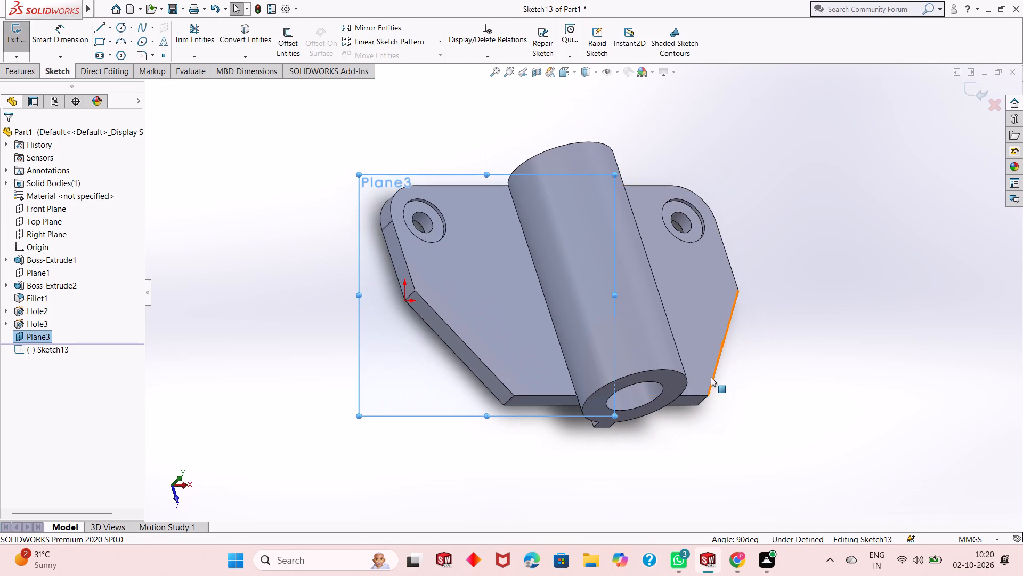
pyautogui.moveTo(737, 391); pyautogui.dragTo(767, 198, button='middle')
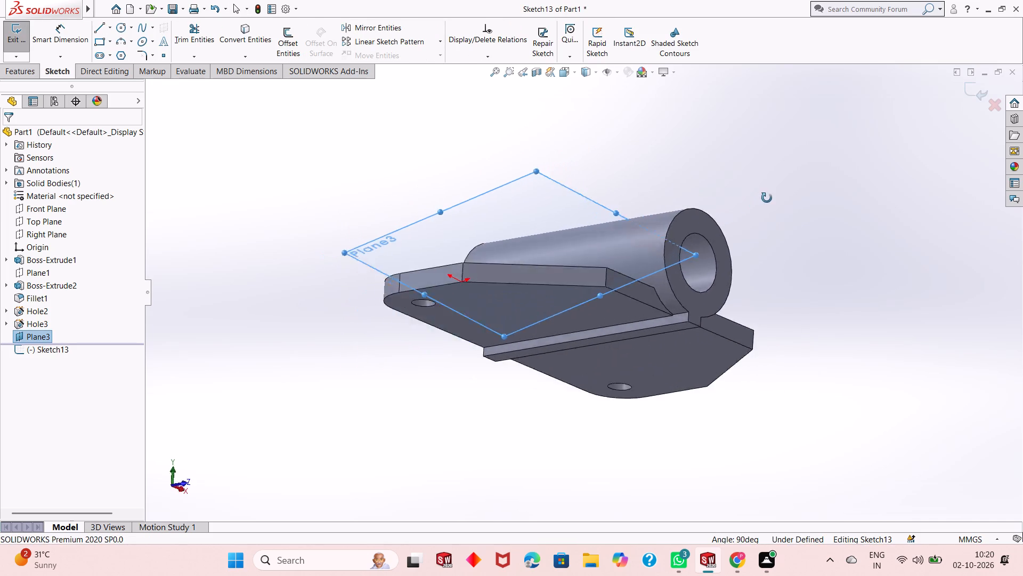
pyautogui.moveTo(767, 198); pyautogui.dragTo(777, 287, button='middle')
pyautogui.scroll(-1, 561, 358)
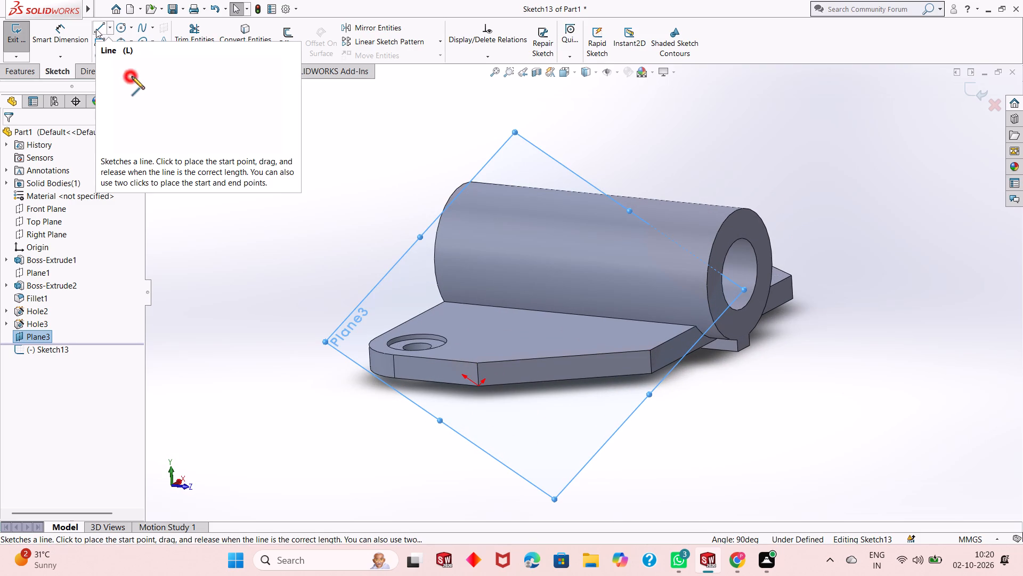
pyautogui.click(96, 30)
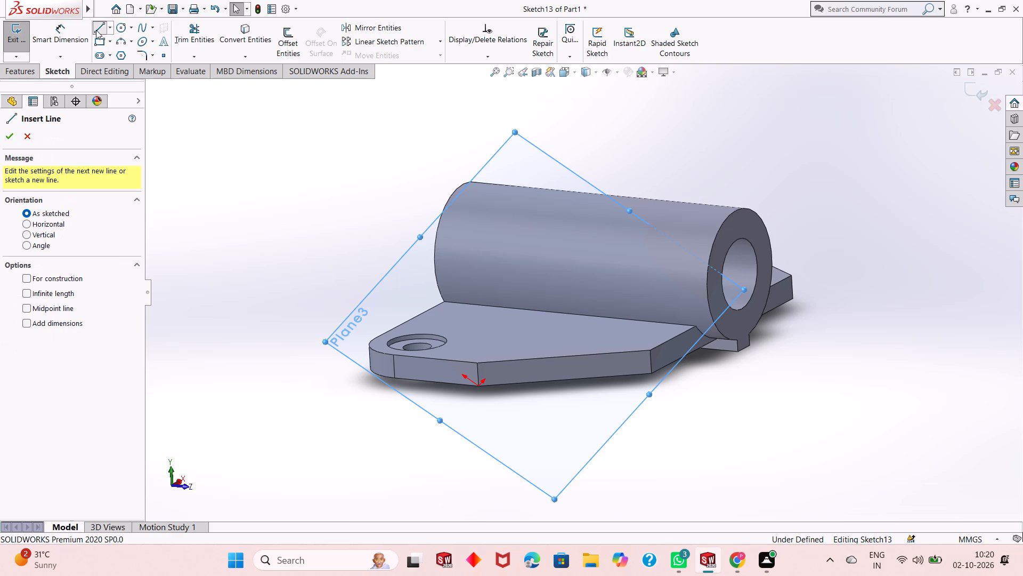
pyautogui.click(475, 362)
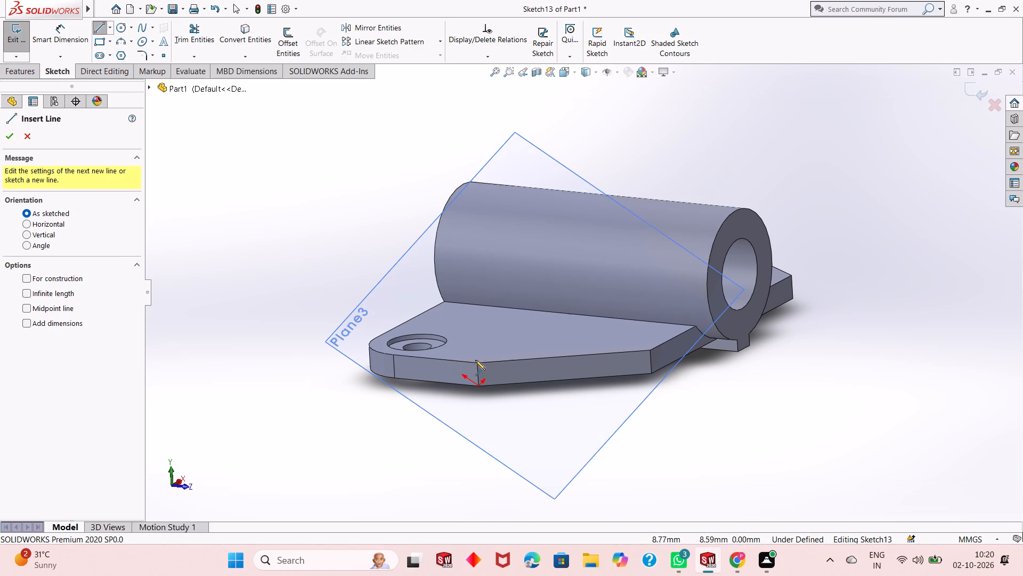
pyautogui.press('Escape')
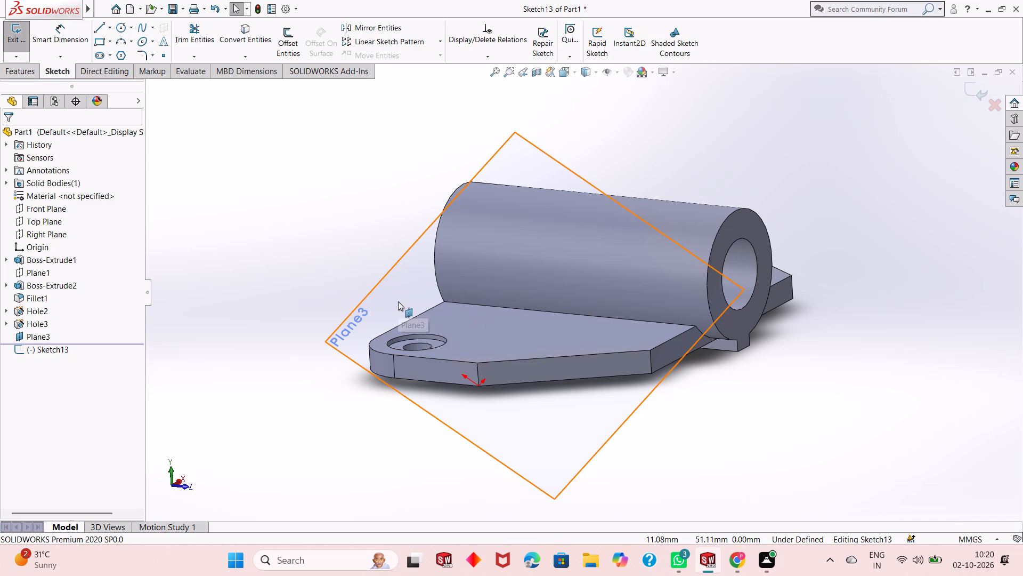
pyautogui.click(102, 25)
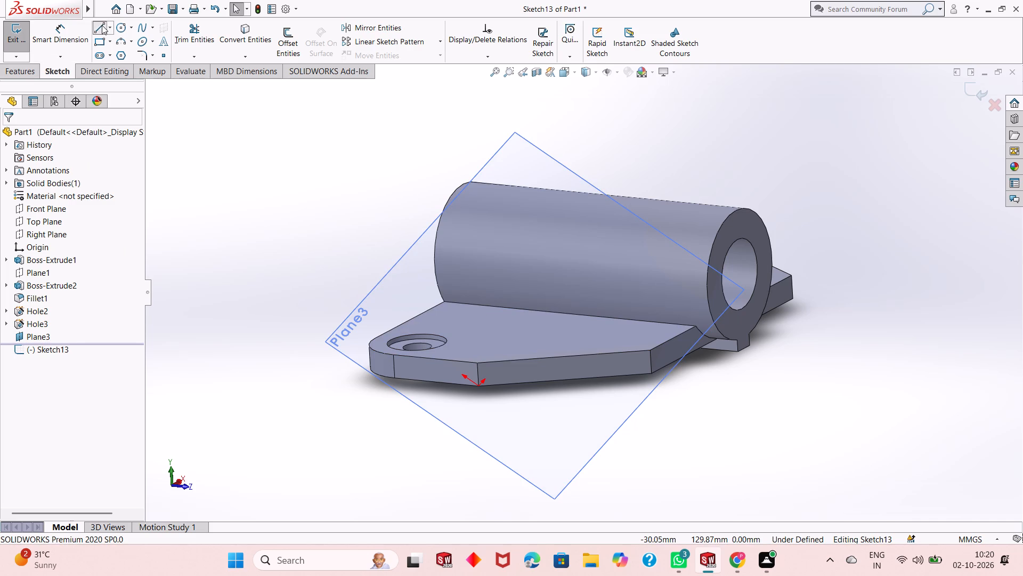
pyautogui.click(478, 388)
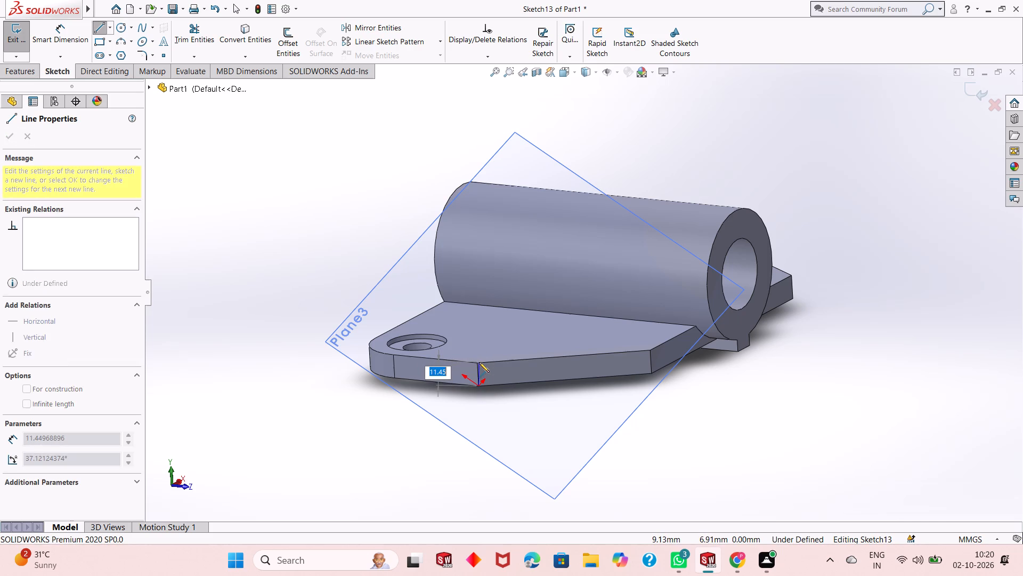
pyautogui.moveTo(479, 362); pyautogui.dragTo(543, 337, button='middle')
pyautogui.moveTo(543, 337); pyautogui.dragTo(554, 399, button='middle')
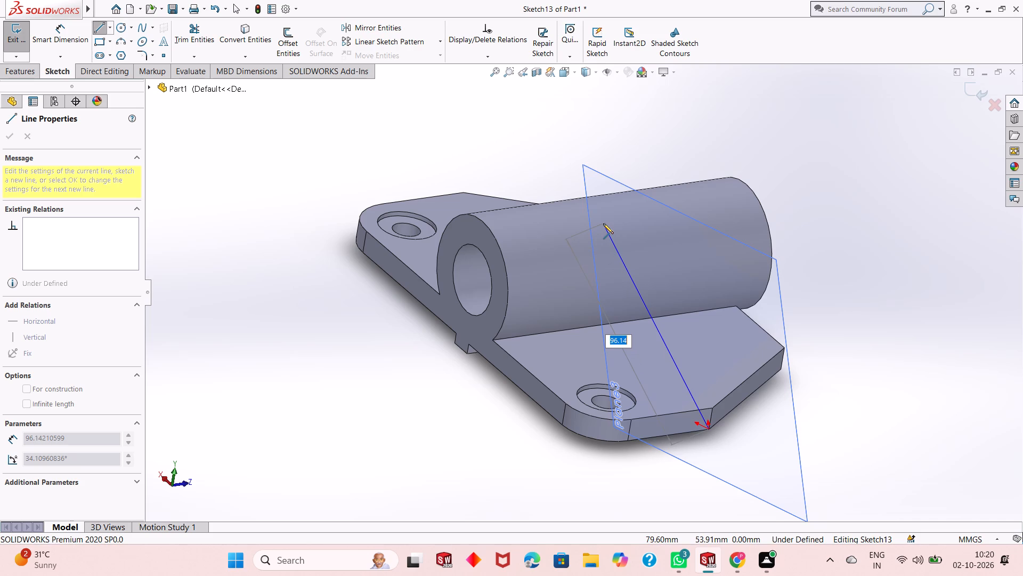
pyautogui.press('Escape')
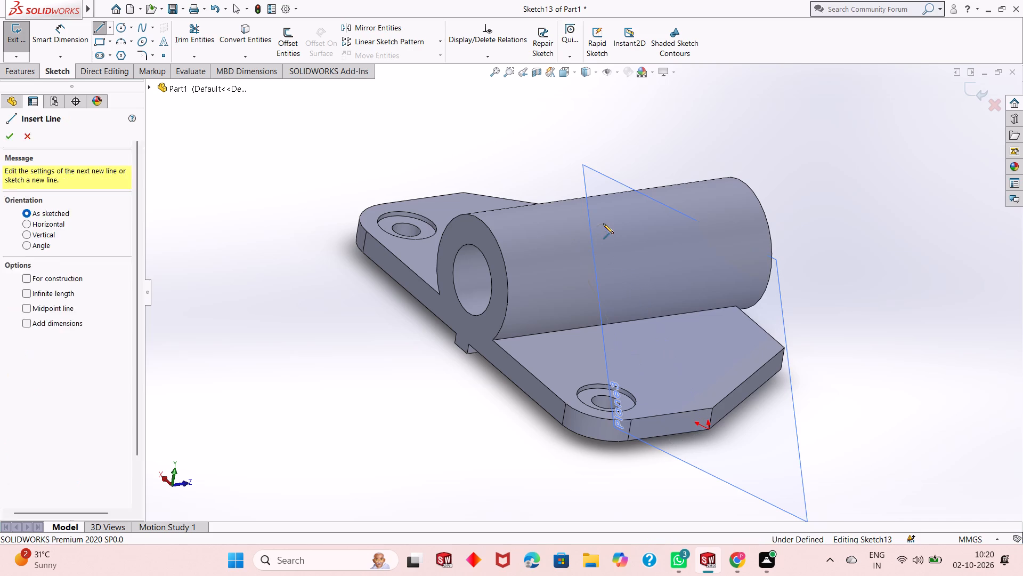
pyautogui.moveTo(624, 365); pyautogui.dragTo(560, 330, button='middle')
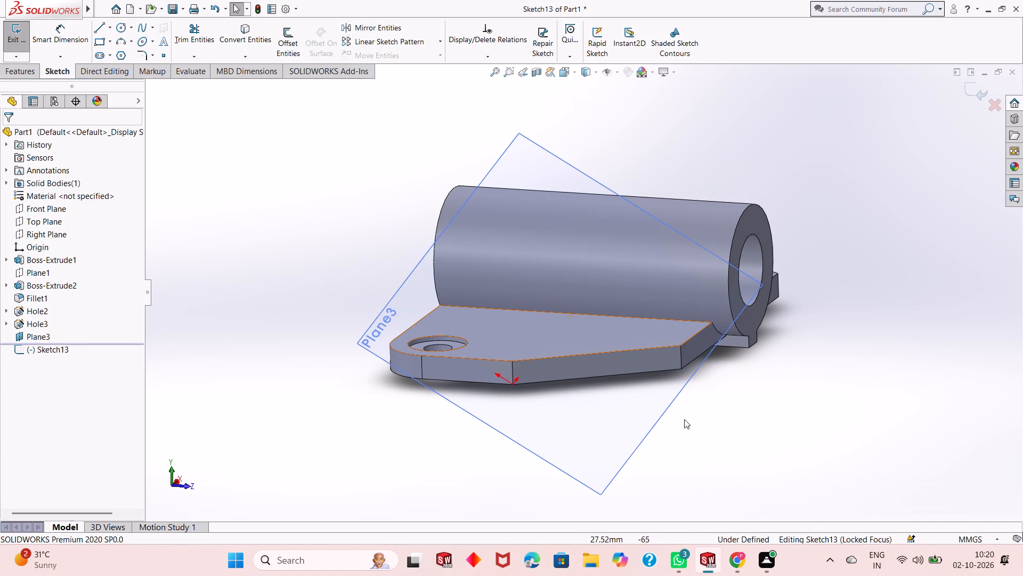
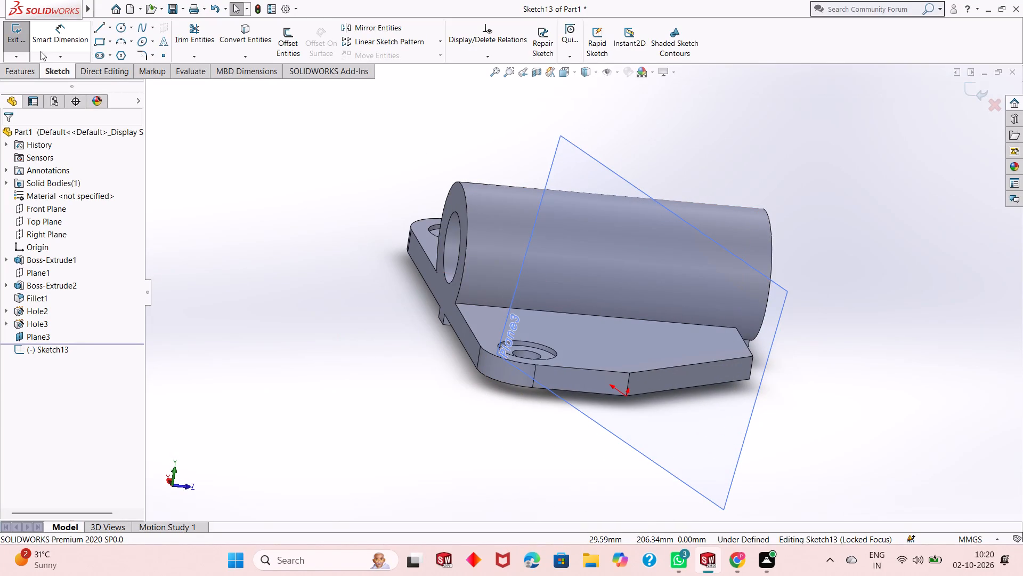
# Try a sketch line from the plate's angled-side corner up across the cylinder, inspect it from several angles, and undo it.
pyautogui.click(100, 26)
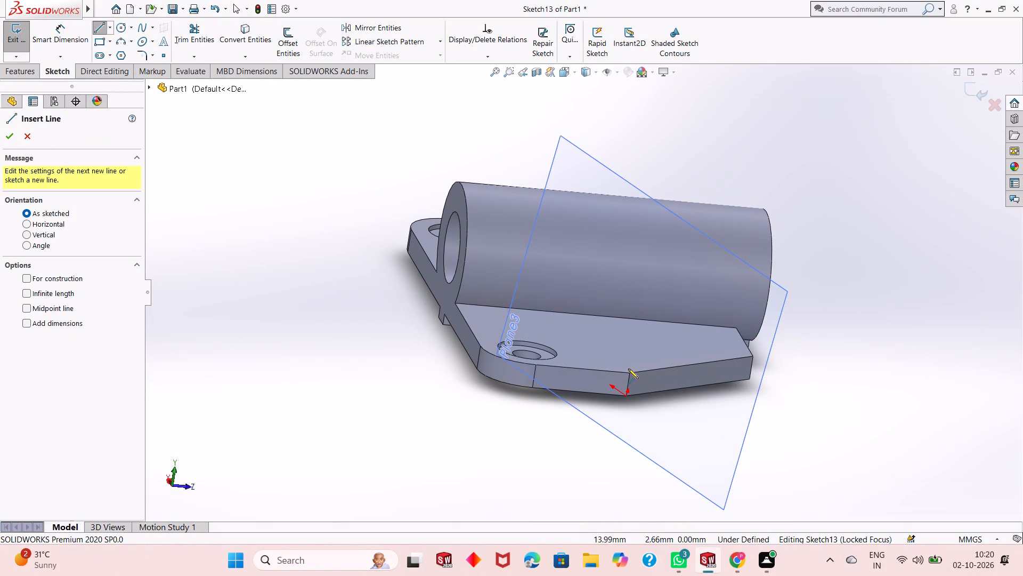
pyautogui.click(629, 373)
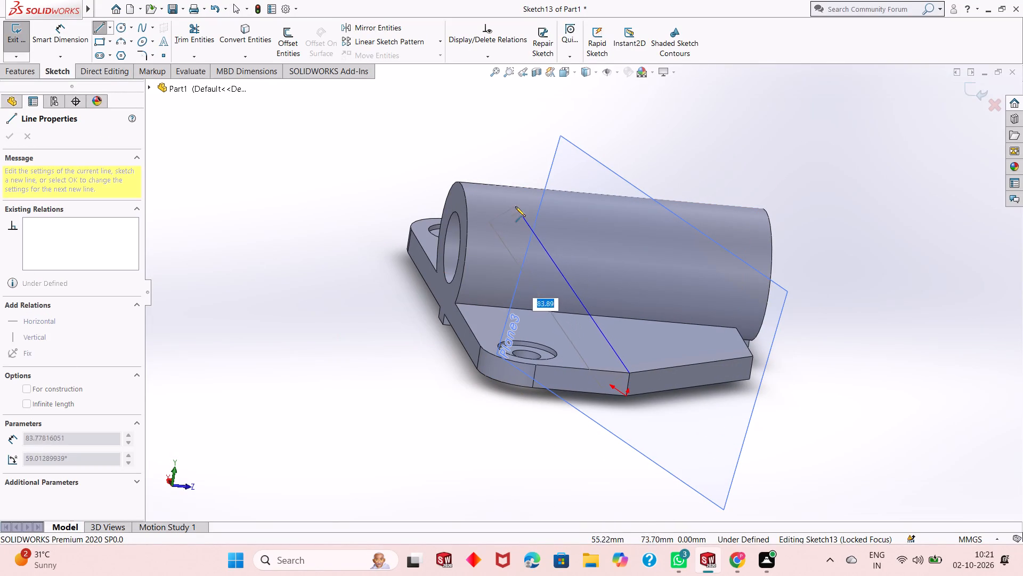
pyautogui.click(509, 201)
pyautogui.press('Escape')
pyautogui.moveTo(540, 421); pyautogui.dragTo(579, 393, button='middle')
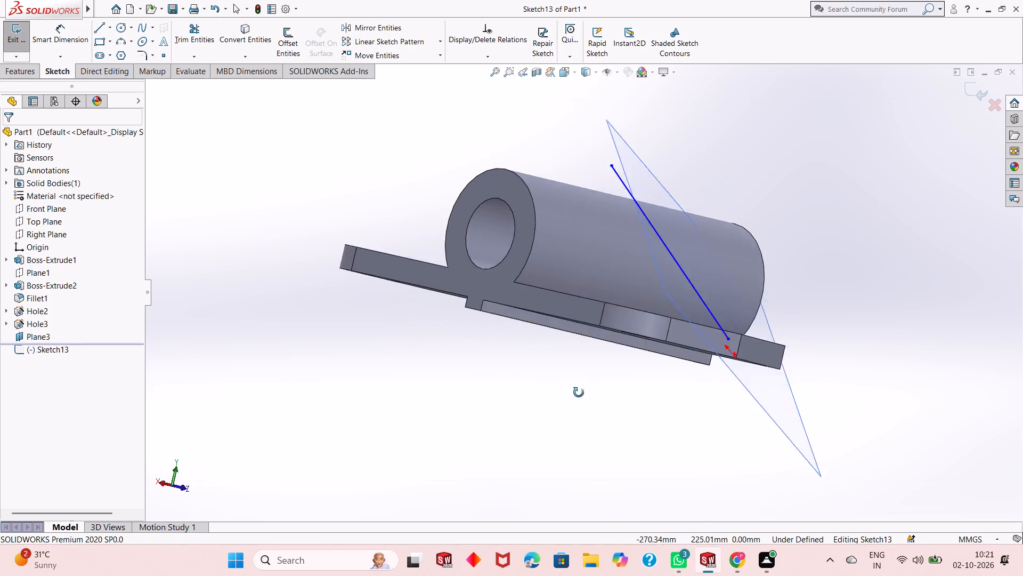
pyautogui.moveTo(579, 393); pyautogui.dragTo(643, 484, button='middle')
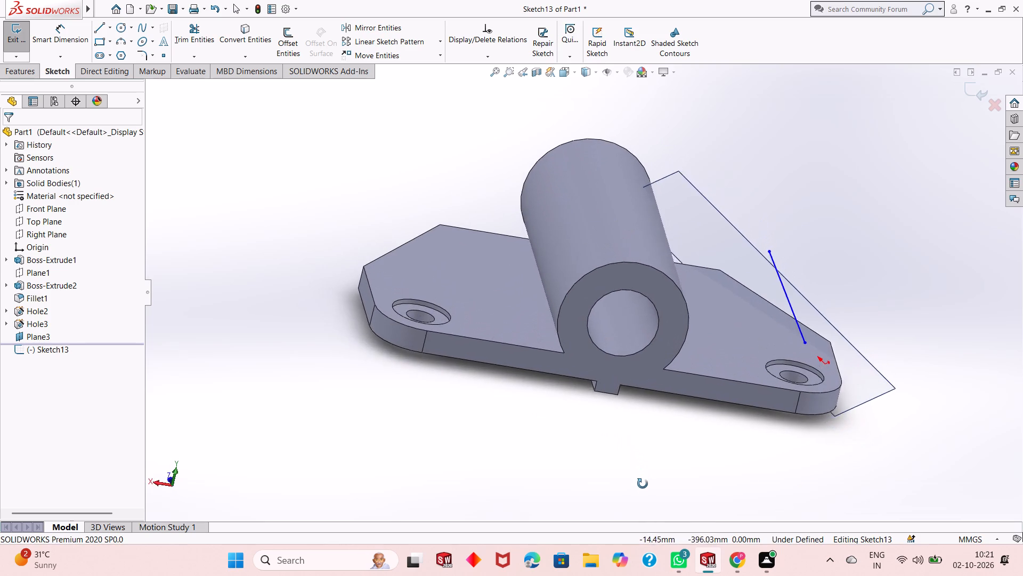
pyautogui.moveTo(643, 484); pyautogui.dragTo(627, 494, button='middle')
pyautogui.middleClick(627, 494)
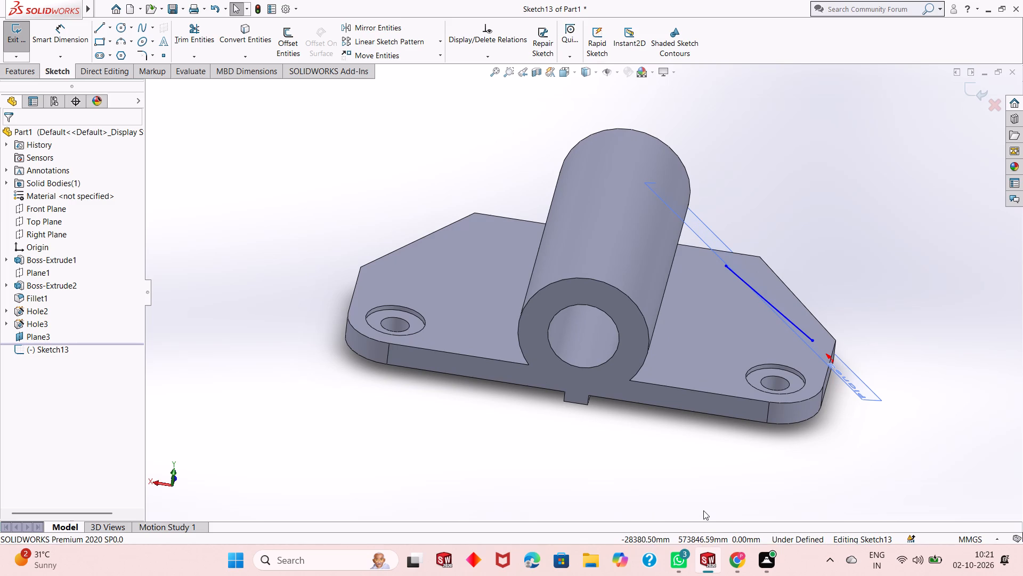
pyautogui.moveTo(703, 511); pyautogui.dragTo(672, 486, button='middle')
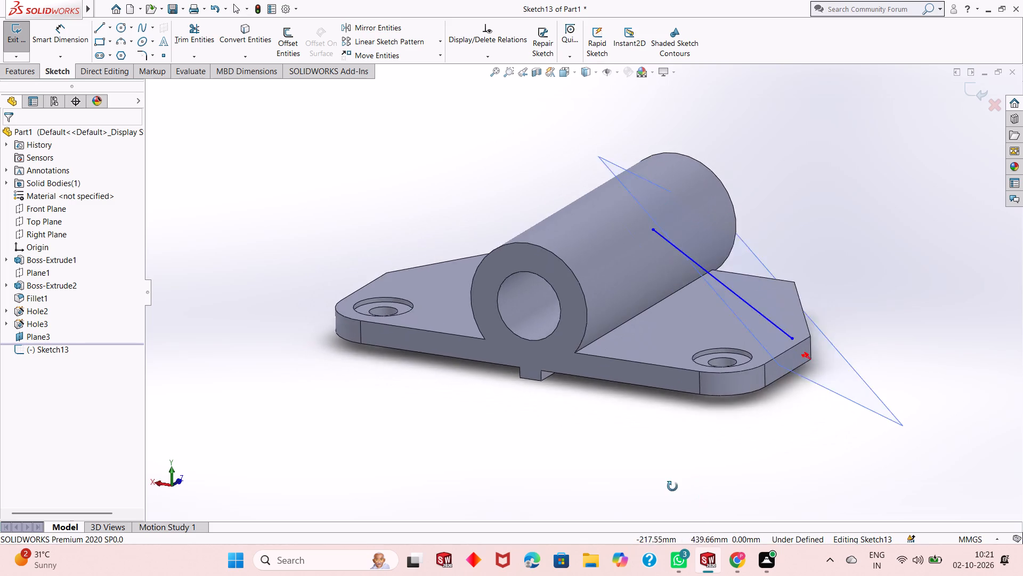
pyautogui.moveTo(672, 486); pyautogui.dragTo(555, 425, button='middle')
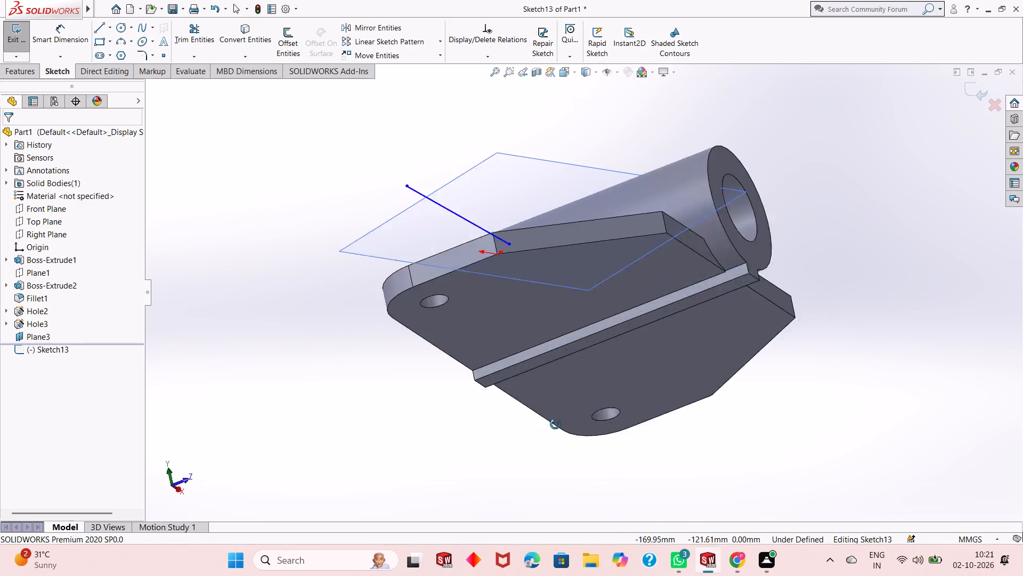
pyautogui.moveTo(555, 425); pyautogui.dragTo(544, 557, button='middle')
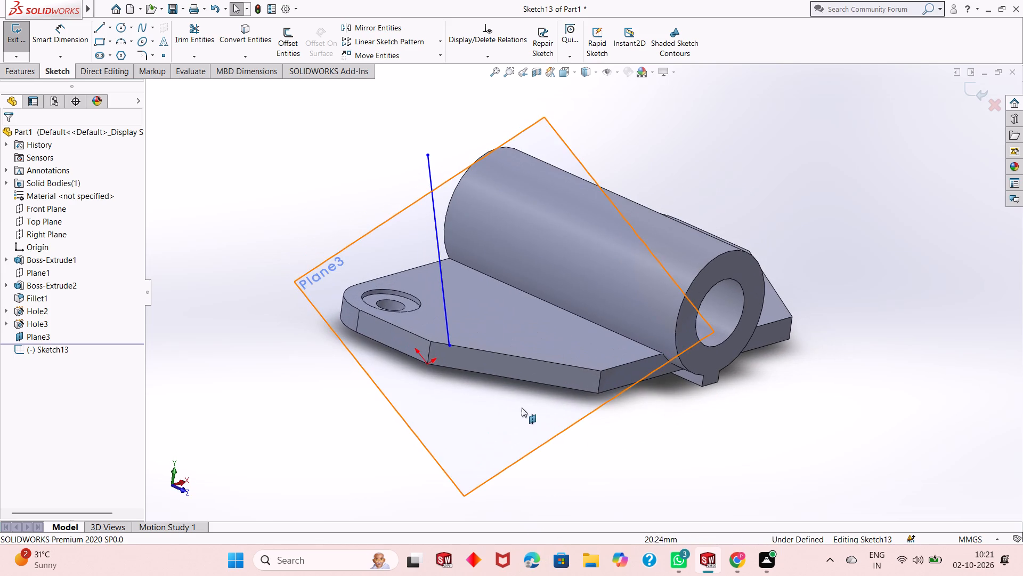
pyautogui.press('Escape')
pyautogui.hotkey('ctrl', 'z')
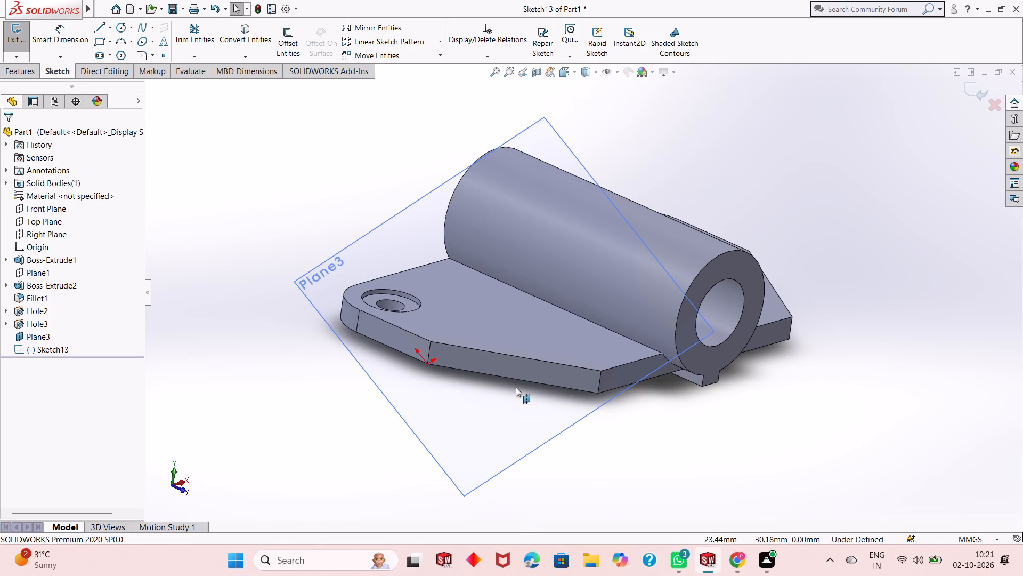
# Sketch three connected lines from the plate's upper corner up over the cylinder, across about 63 mm, and down about 67 mm to the adjacent lower corner.
pyautogui.click(100, 30)
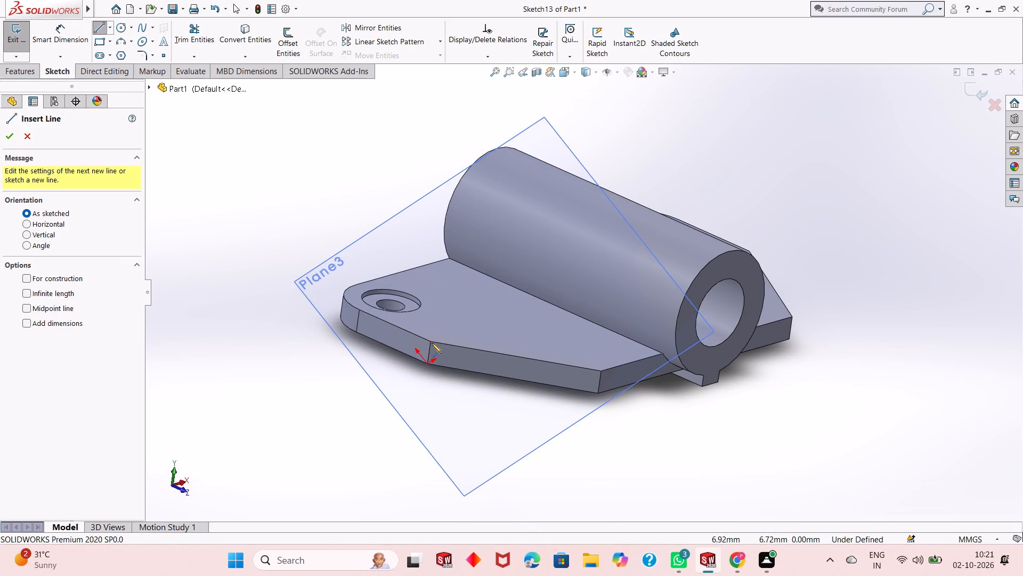
pyautogui.click(602, 370)
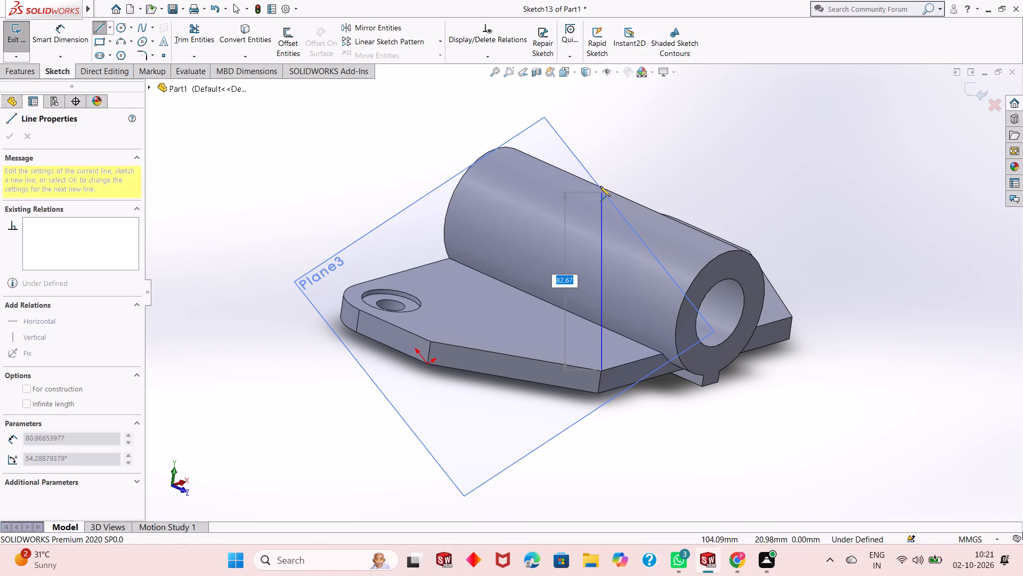
pyautogui.click(601, 210)
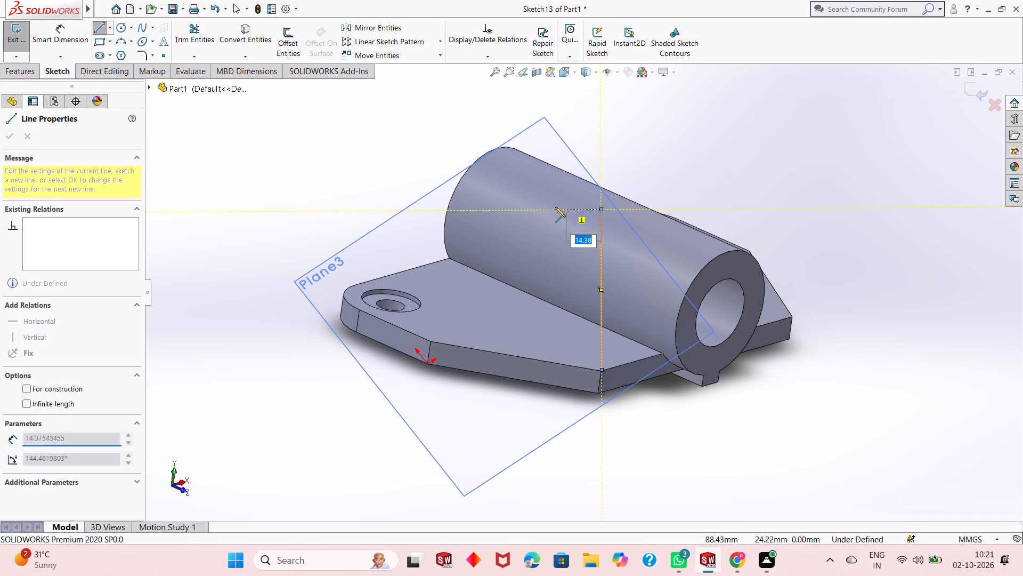
pyautogui.click(448, 211)
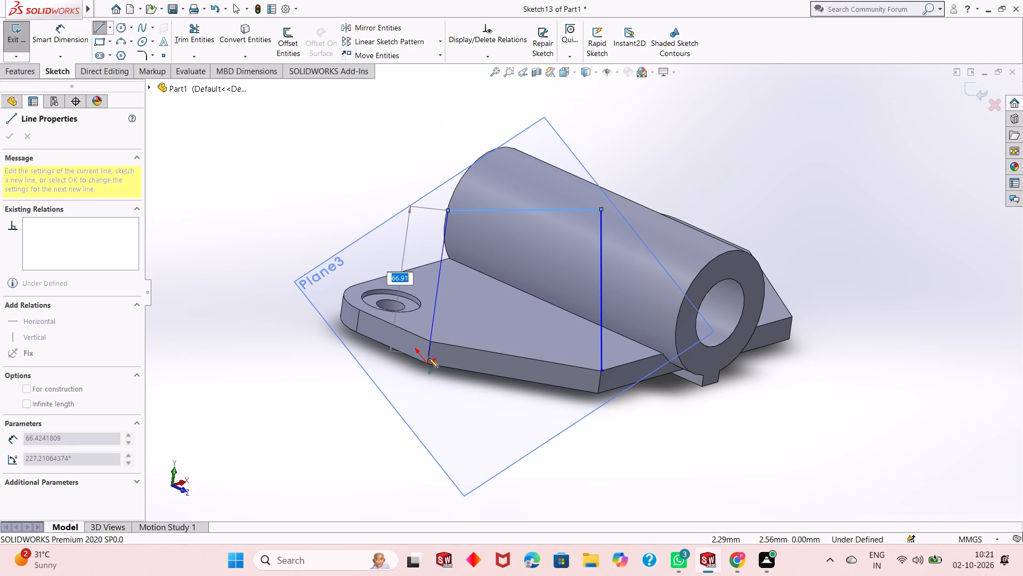
pyautogui.click(427, 363)
pyautogui.press('Escape')
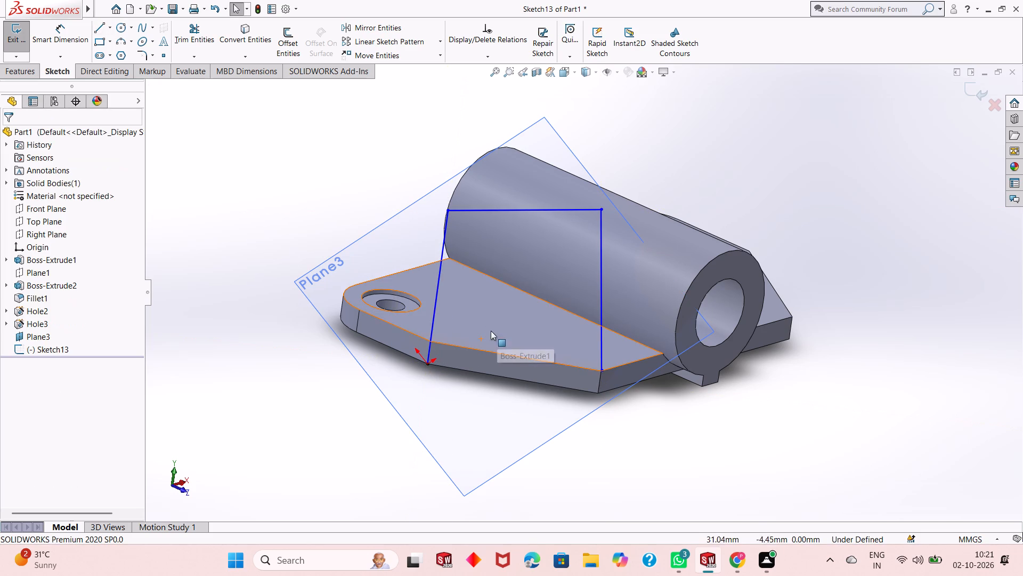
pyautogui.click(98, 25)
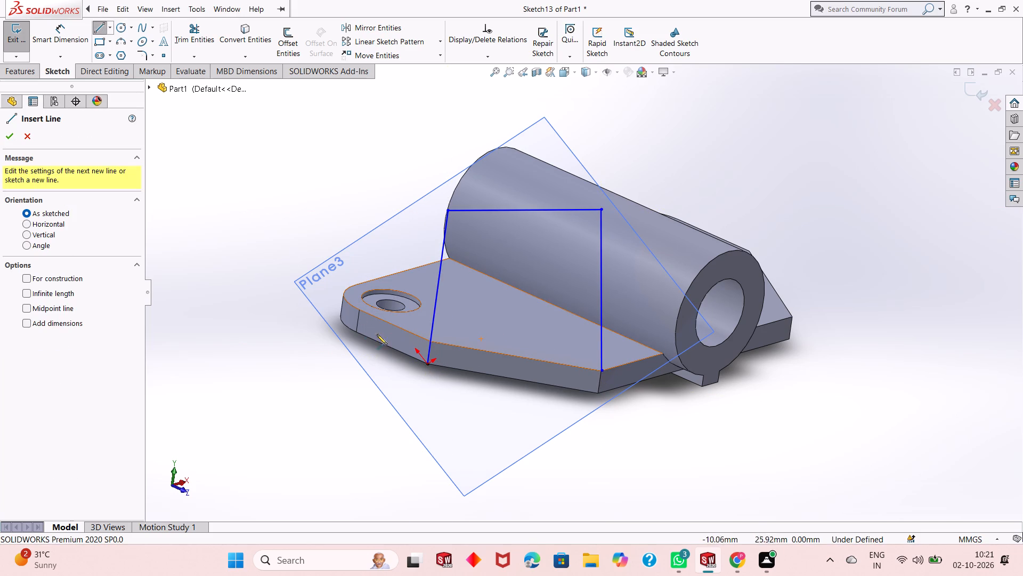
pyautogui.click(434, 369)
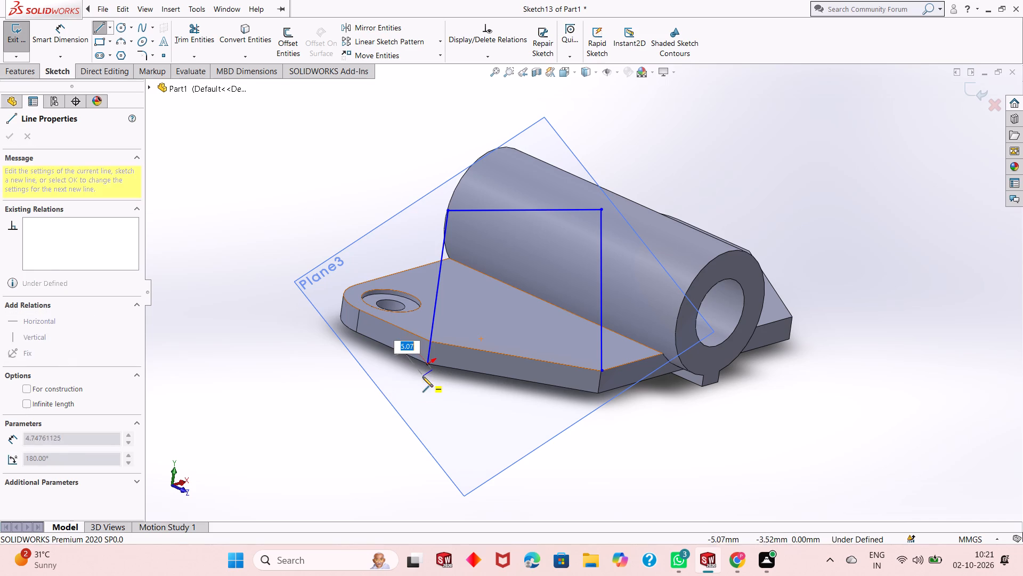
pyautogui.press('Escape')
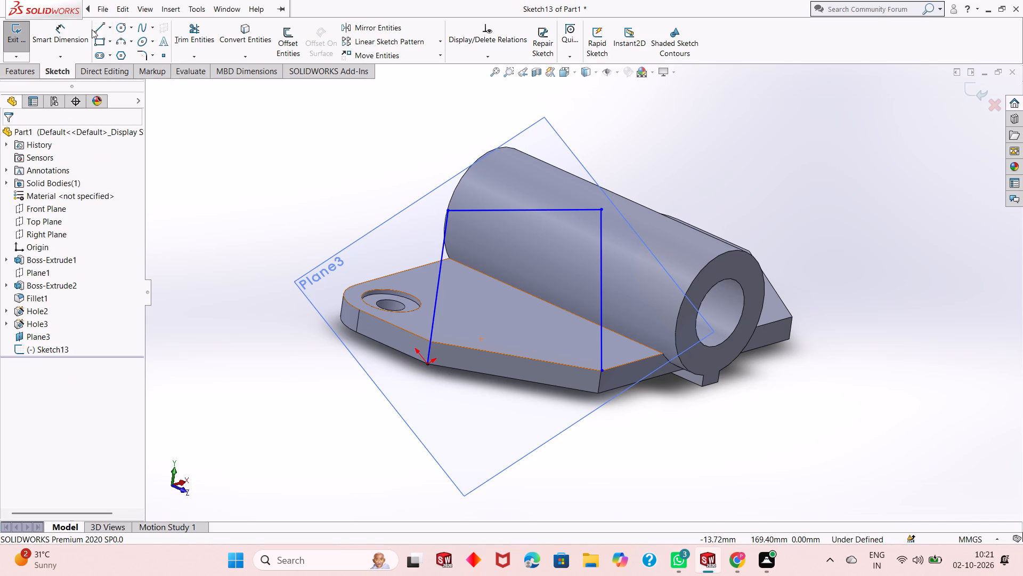
# Close the profile with a line about 72 mm long along the plate's bottom edge and a short line up to the upper corner.
pyautogui.click(93, 29)
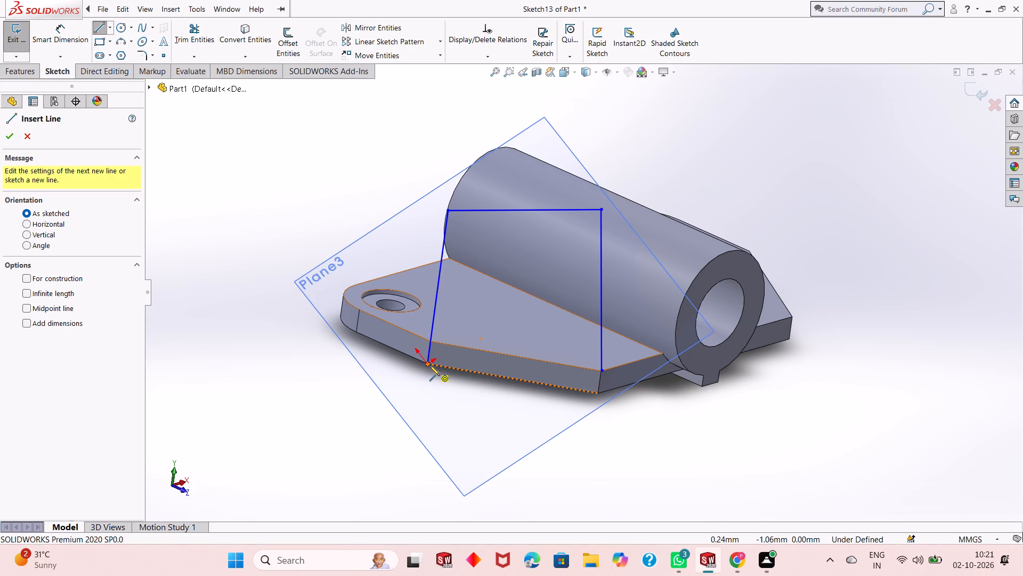
pyautogui.click(429, 365)
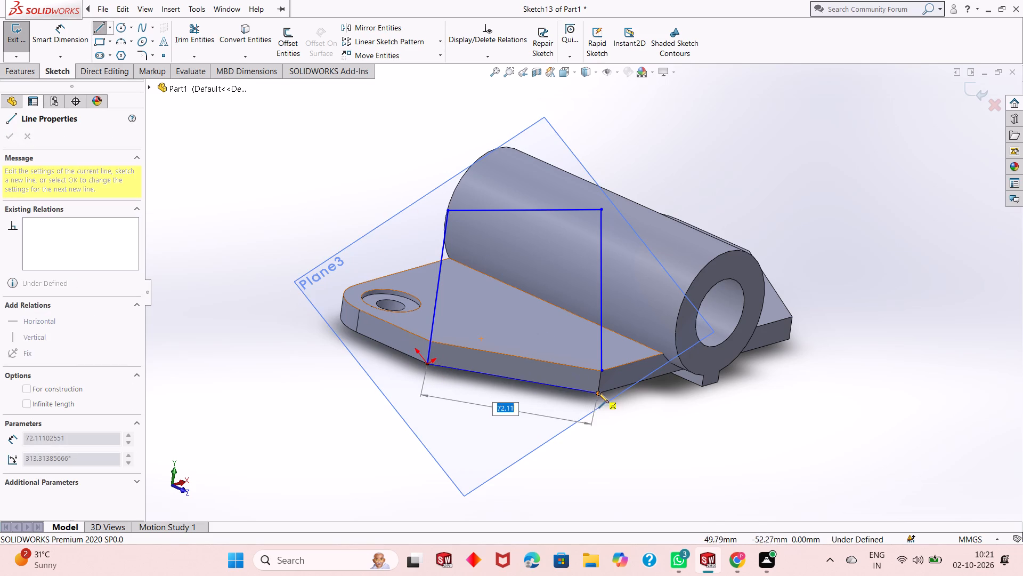
pyautogui.click(599, 393)
pyautogui.click(602, 370)
pyautogui.press('Escape')
pyautogui.press('Escape')
pyautogui.press('Escape')
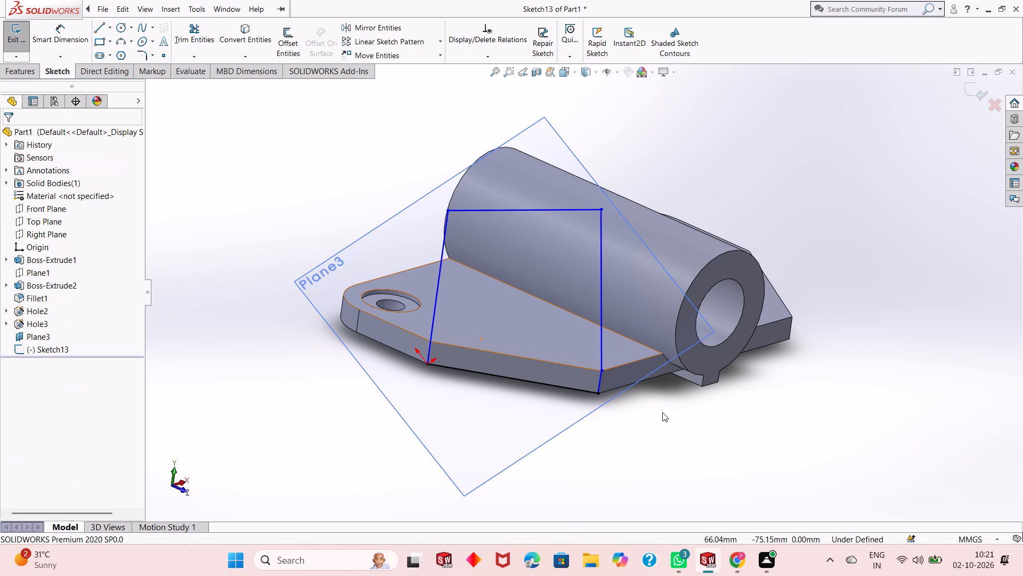
# Extrude the closed profile as a boss in the reversed direction, toward the cylinder, with the end condition Up To Next.
pyautogui.moveTo(662, 412); pyautogui.dragTo(769, 430, button='middle')
pyautogui.click(26, 74)
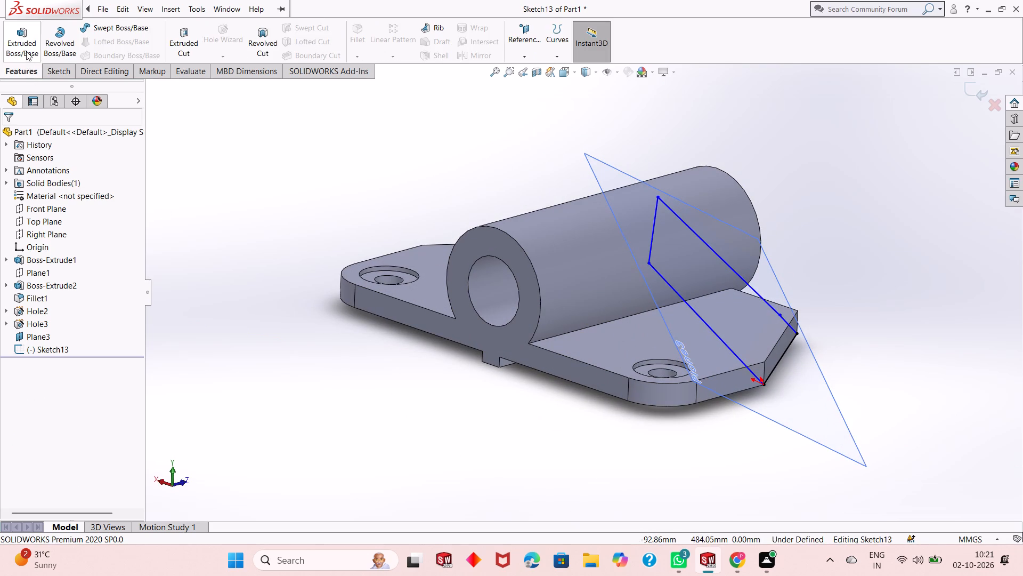
pyautogui.click(26, 51)
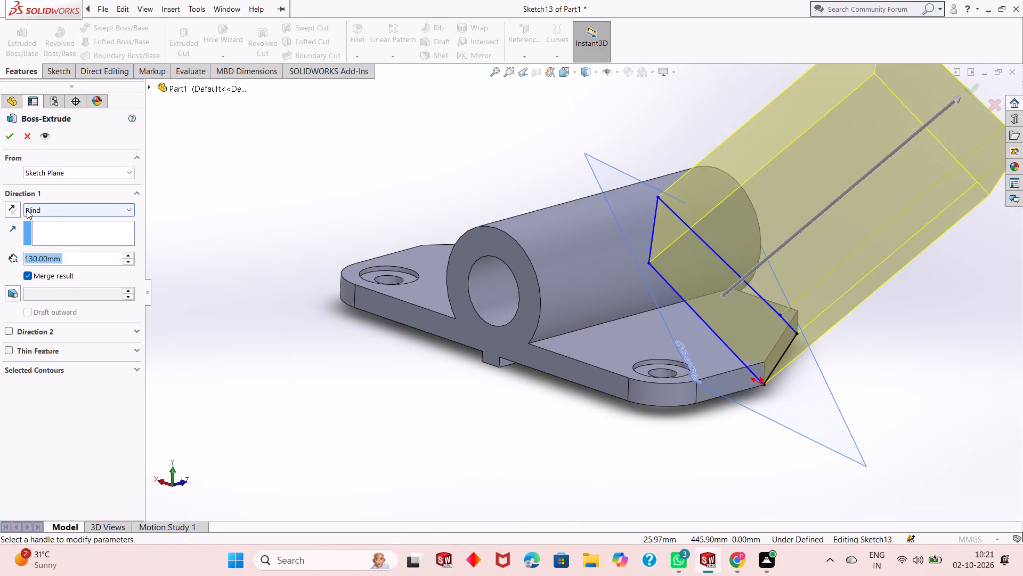
pyautogui.click(13, 207)
pyautogui.doubleClick(77, 218)
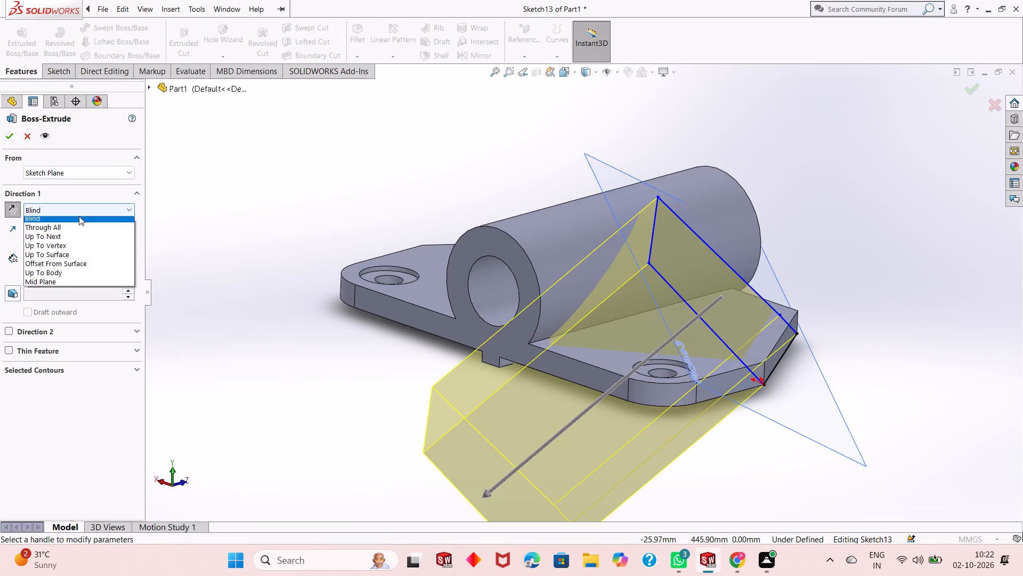
pyautogui.click(81, 236)
pyautogui.click(7, 137)
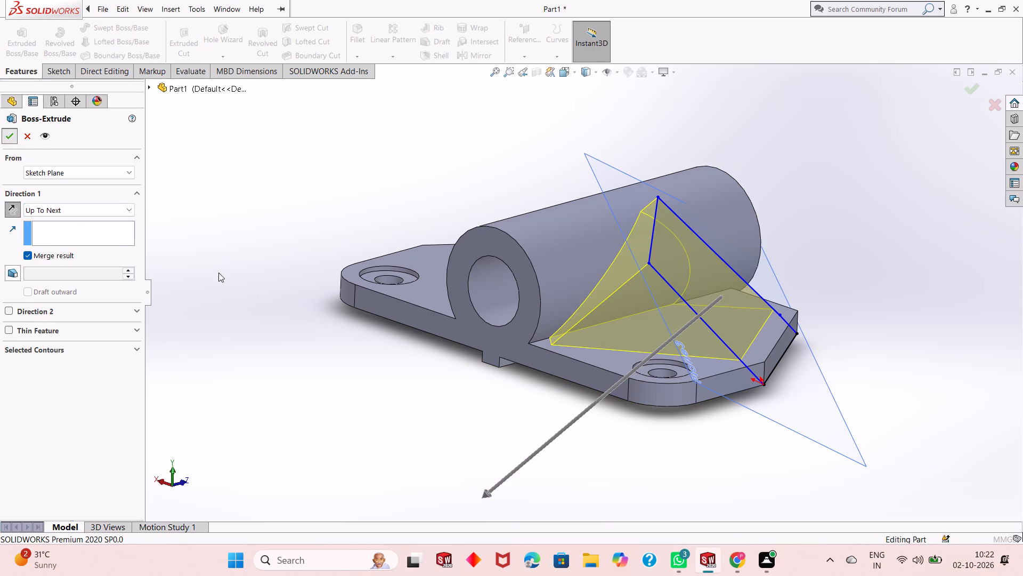
pyautogui.press('Escape')
# Examine from several angles how the new angled extrusion meets the plate and the cylinder.
pyautogui.scroll(2, 481, 386)
pyautogui.moveTo(643, 411); pyautogui.dragTo(560, 340, button='middle')
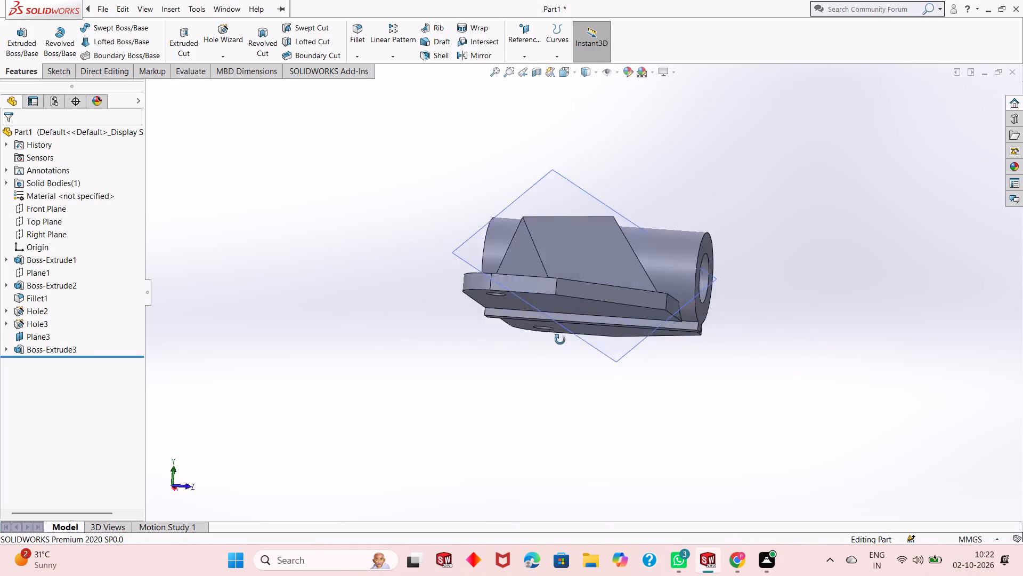
pyautogui.moveTo(560, 340); pyautogui.dragTo(480, 409, button='middle')
pyautogui.scroll(-2, 483, 238)
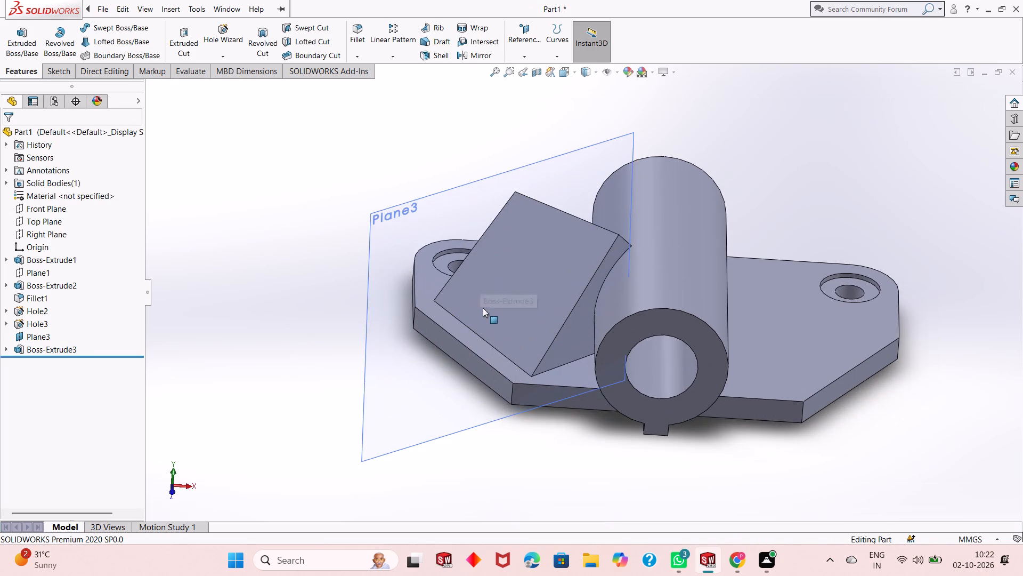
pyautogui.scroll(1, 504, 345)
pyautogui.moveTo(534, 482); pyautogui.dragTo(531, 438, button='middle')
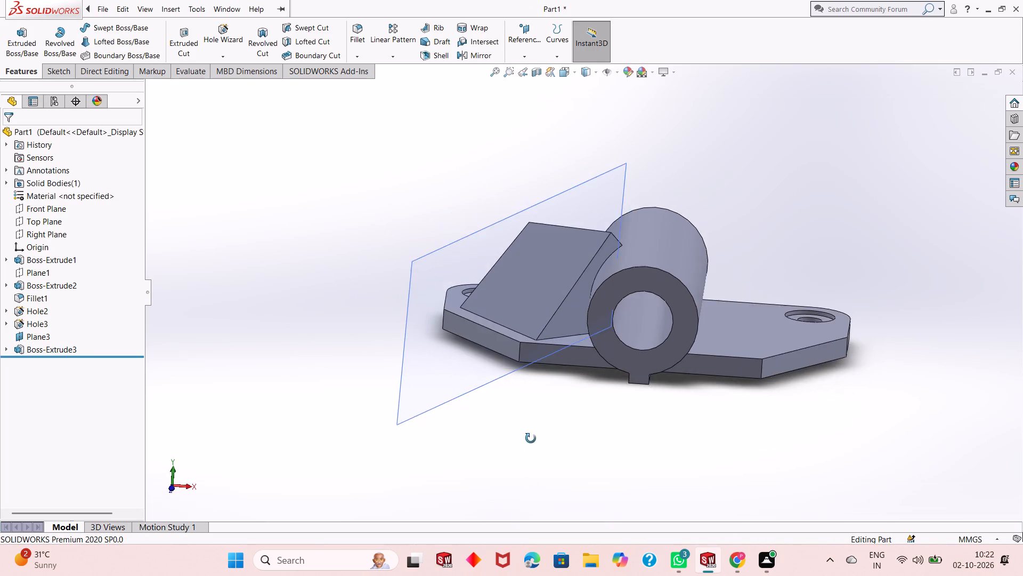
pyautogui.moveTo(531, 438); pyautogui.dragTo(525, 322, button='middle')
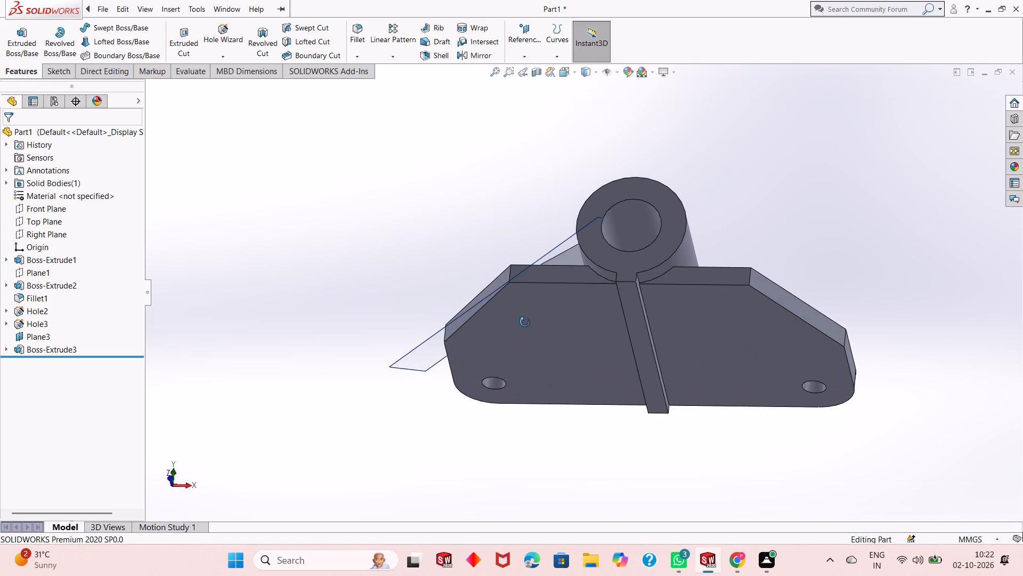
pyautogui.moveTo(525, 322); pyautogui.dragTo(538, 361, button='middle')
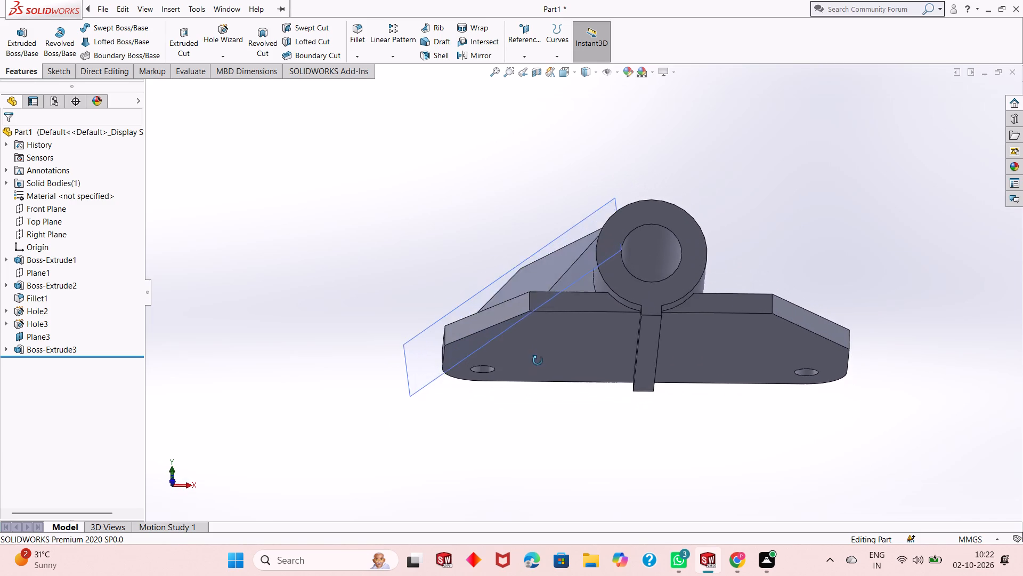
pyautogui.moveTo(538, 361); pyautogui.dragTo(483, 509, button='middle')
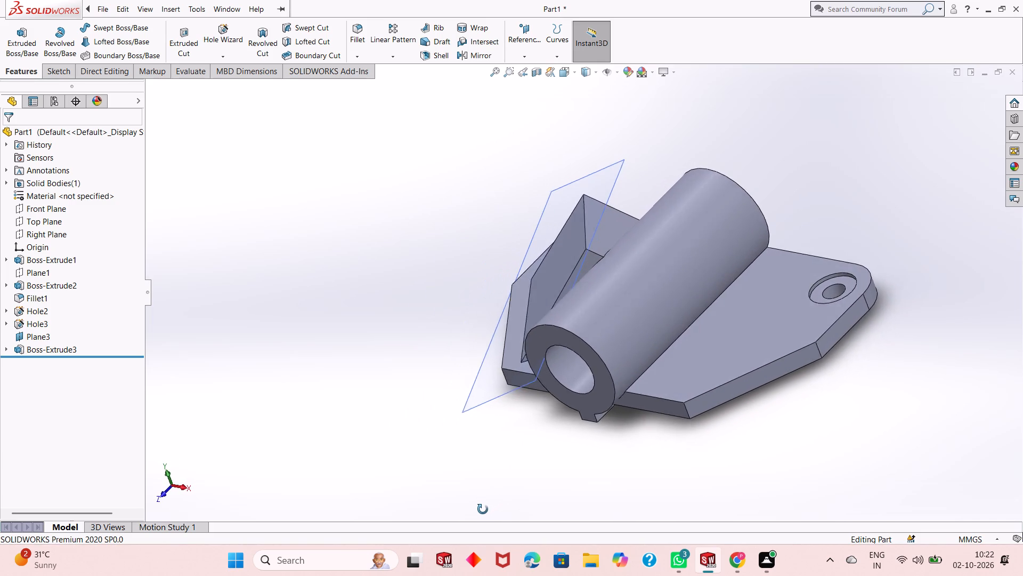
pyautogui.moveTo(483, 509); pyautogui.dragTo(480, 433, button='middle')
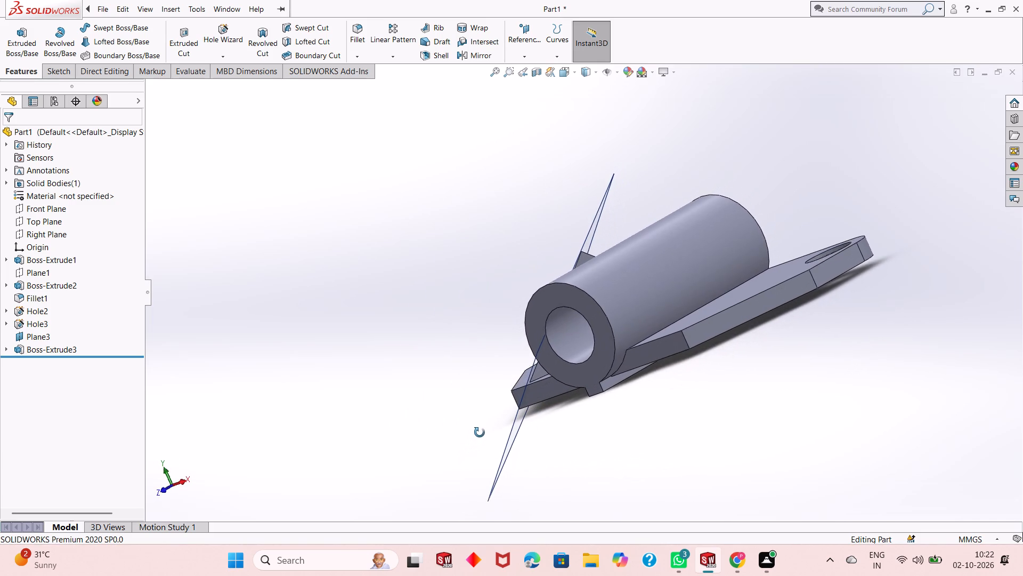
pyautogui.moveTo(480, 433); pyautogui.dragTo(489, 413, button='middle')
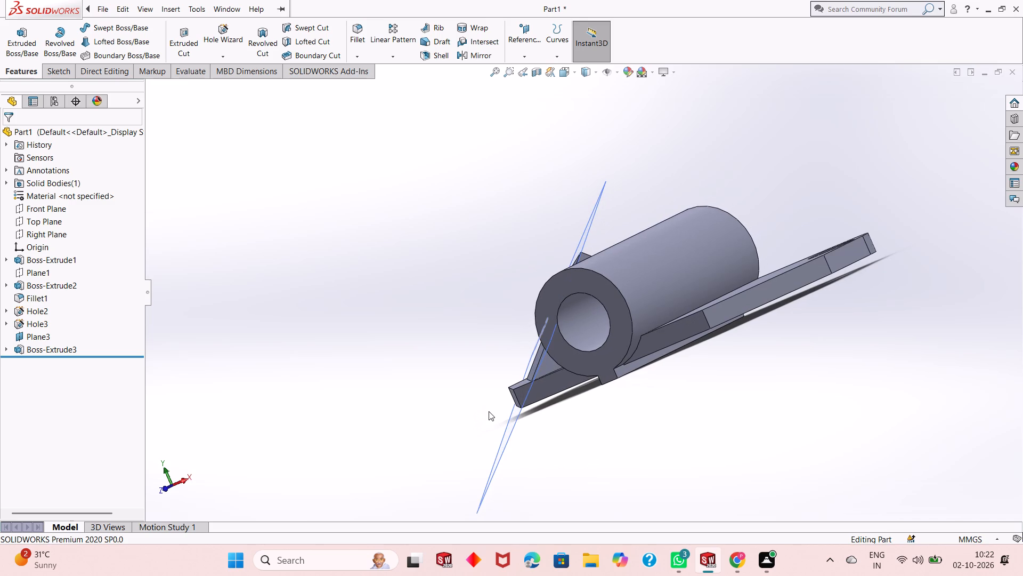
pyautogui.scroll(-3, 489, 411)
pyautogui.scroll(-1, 555, 377)
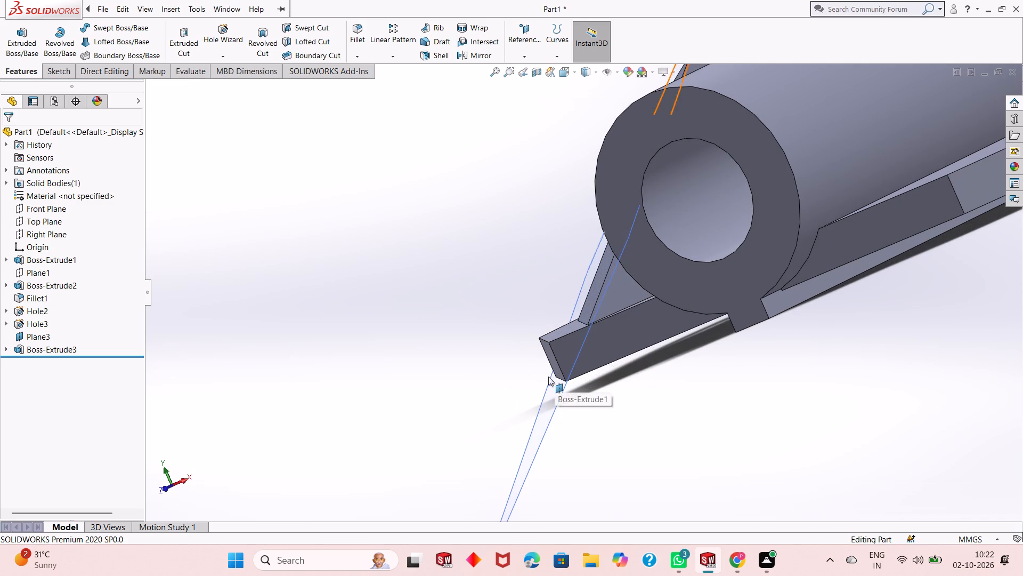
pyautogui.scroll(5, 504, 391)
pyautogui.moveTo(553, 388); pyautogui.dragTo(557, 396, button='middle')
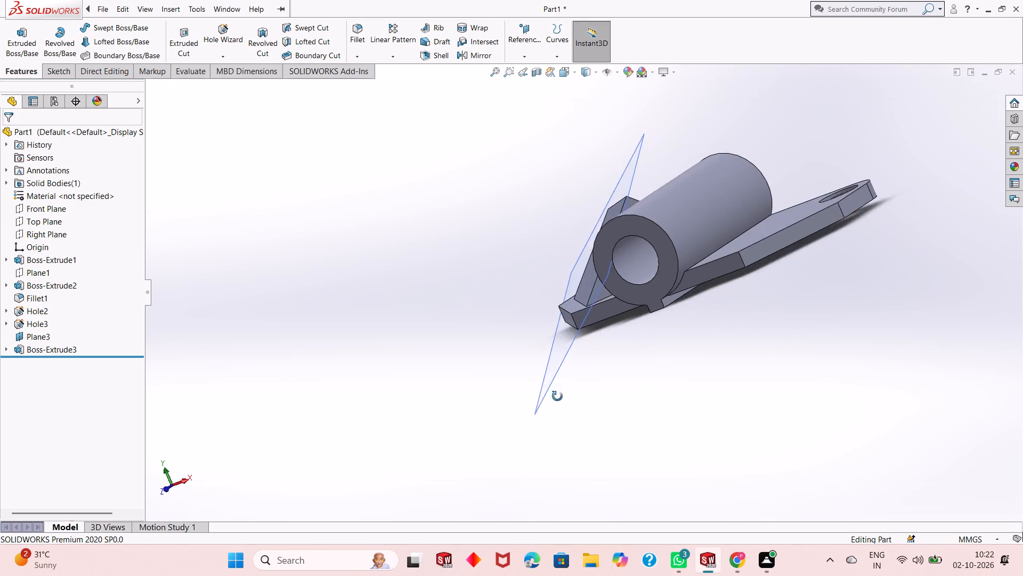
pyautogui.moveTo(557, 396); pyautogui.dragTo(598, 415, button='middle')
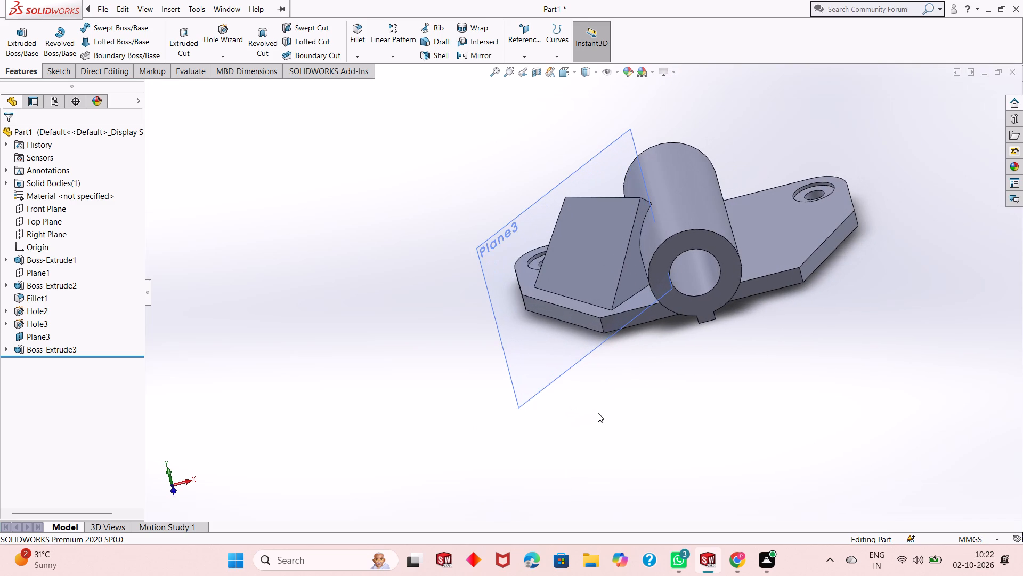
# Undo the angled boss extrusion, its profile sketch and the mid-plane reference plane it was drawn on.
pyautogui.press('Escape')
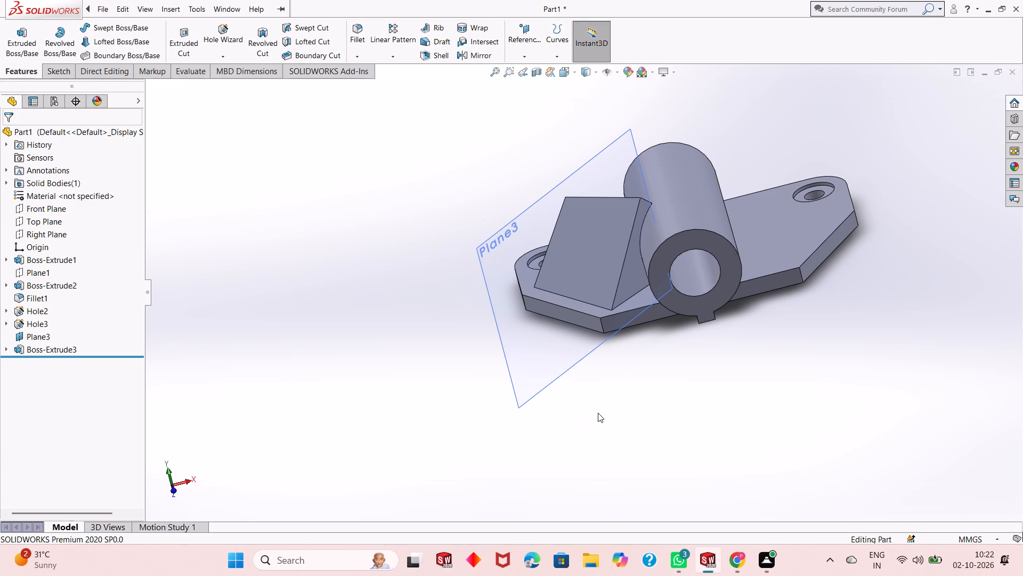
pyautogui.keyDown('ctrl'); pyautogui.click(598, 413); pyautogui.keyUp('ctrl')
pyautogui.hotkey('ctrl', 'z')
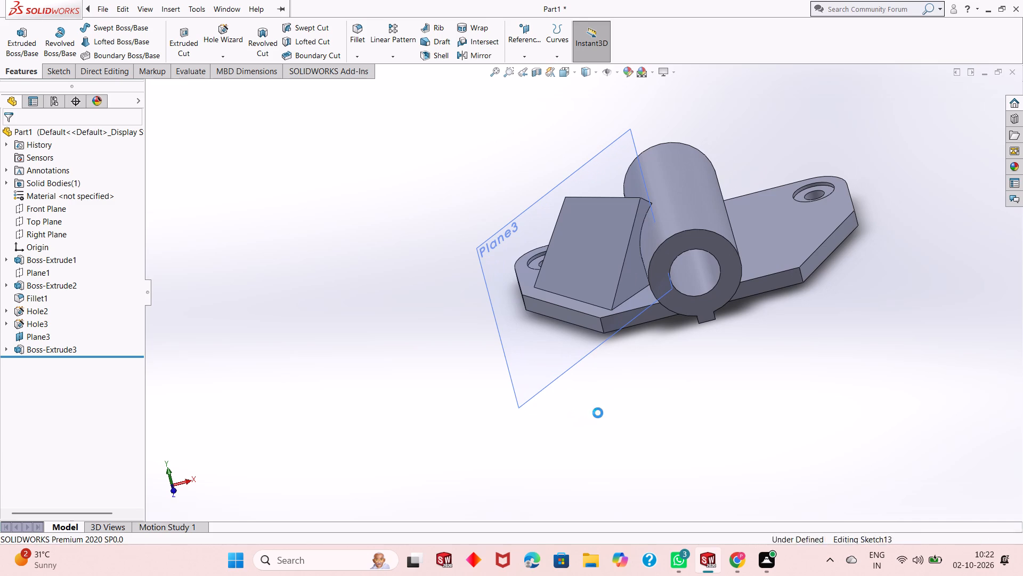
pyautogui.hotkey('ctrl', 'z')
pyautogui.hotkey('ctrl', 'z')
pyautogui.hotkey('ctrl', 'z')
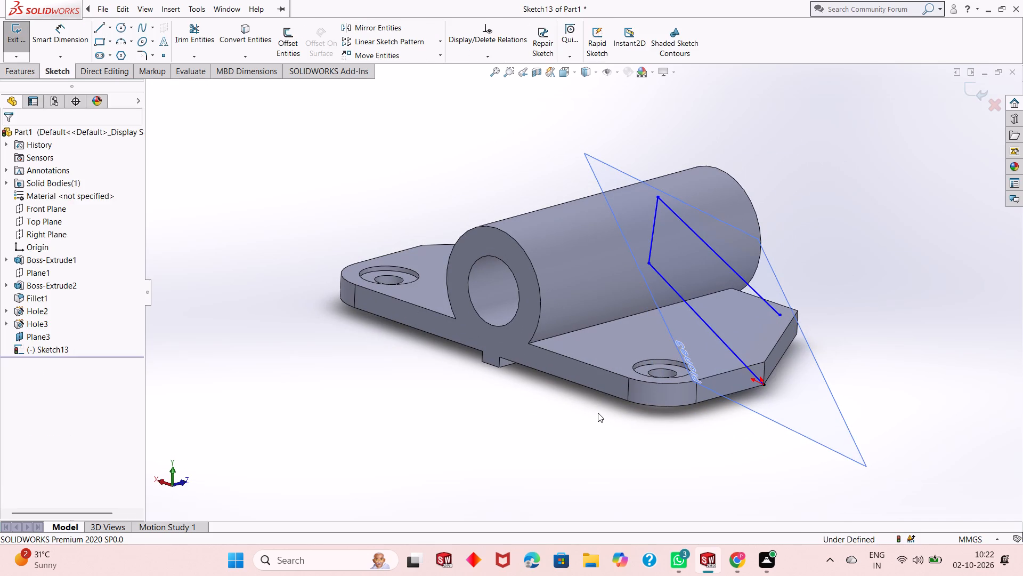
pyautogui.hotkey('ctrl', 'z')
pyautogui.hotkey('ctrl', 'z')
pyautogui.hotkey('ctrl', 'z')
pyautogui.hotkey('ctrl', 'z')
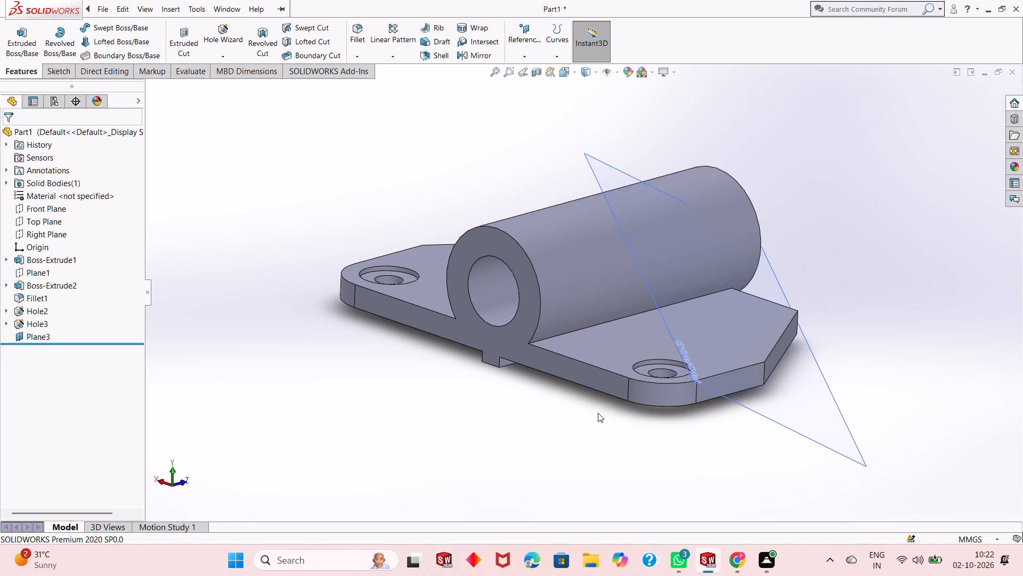
pyautogui.hotkey('ctrl', 'z')
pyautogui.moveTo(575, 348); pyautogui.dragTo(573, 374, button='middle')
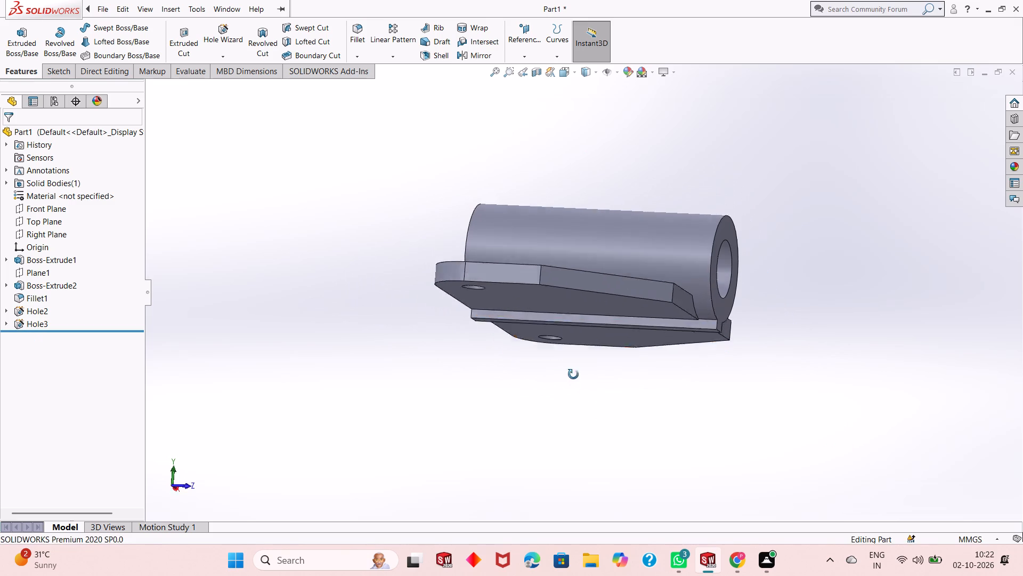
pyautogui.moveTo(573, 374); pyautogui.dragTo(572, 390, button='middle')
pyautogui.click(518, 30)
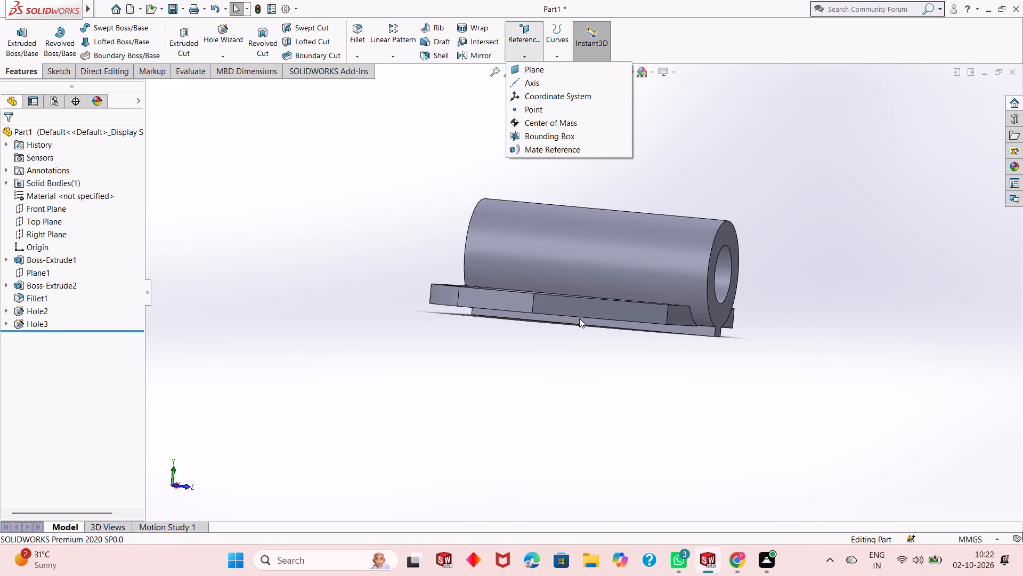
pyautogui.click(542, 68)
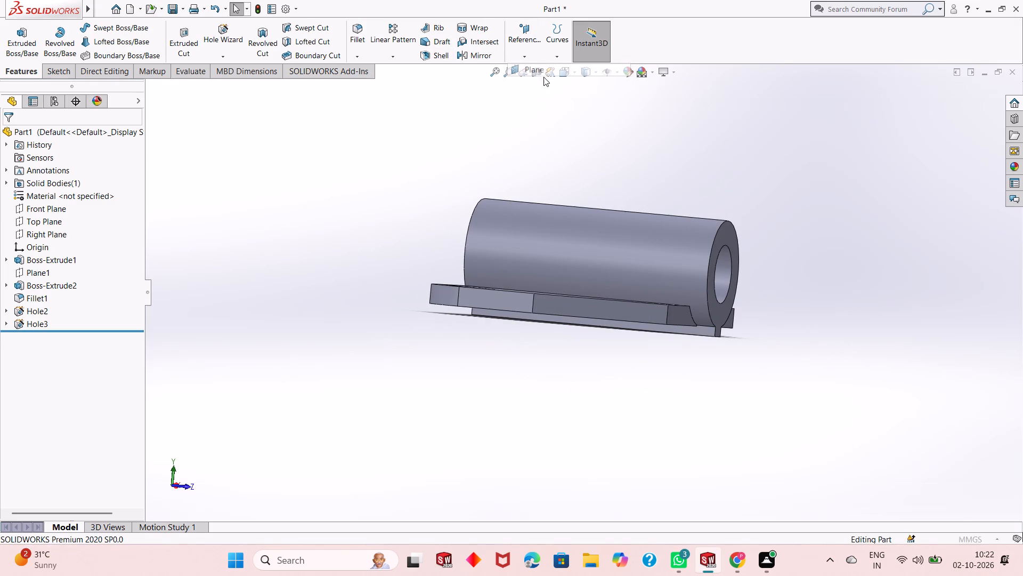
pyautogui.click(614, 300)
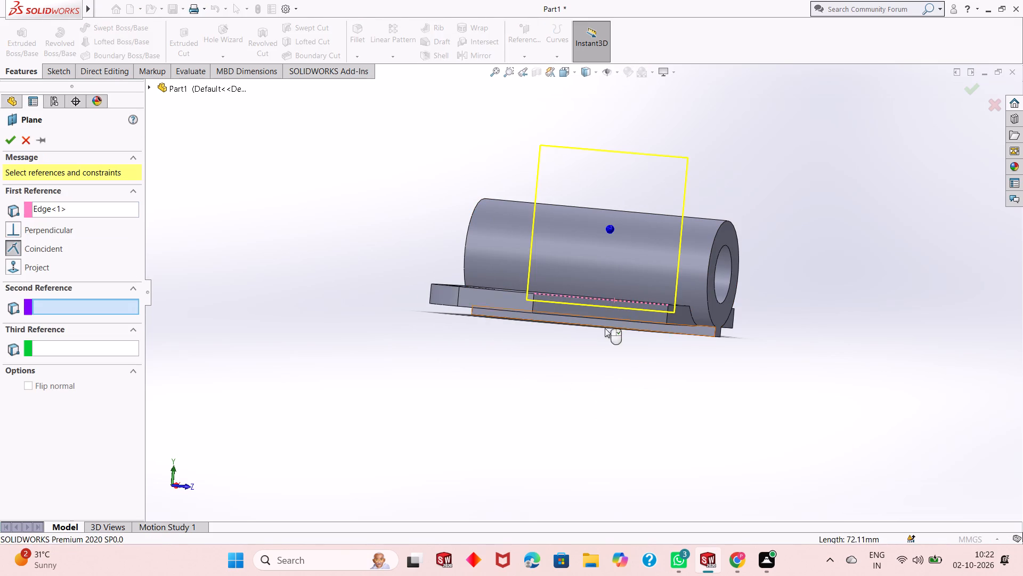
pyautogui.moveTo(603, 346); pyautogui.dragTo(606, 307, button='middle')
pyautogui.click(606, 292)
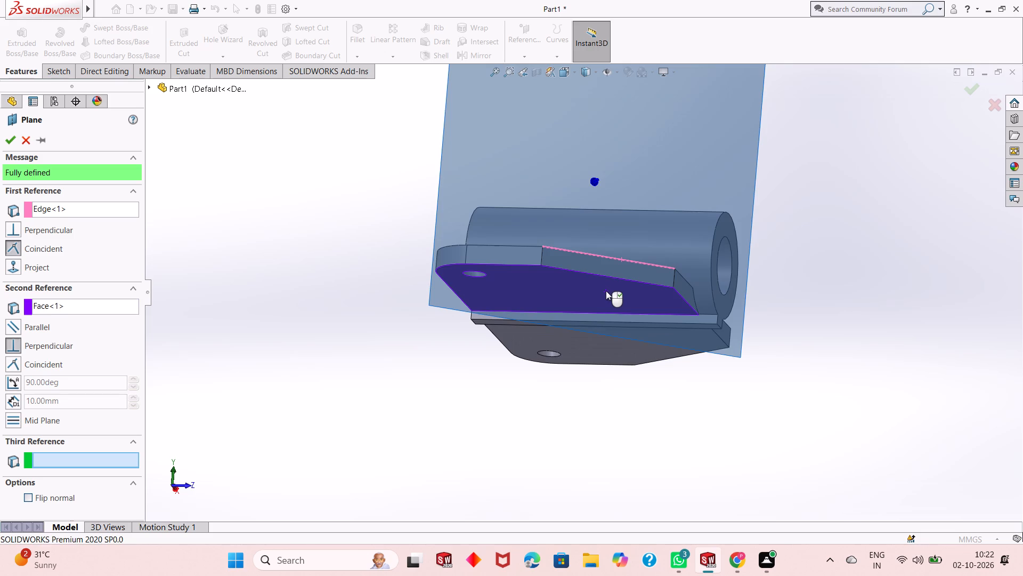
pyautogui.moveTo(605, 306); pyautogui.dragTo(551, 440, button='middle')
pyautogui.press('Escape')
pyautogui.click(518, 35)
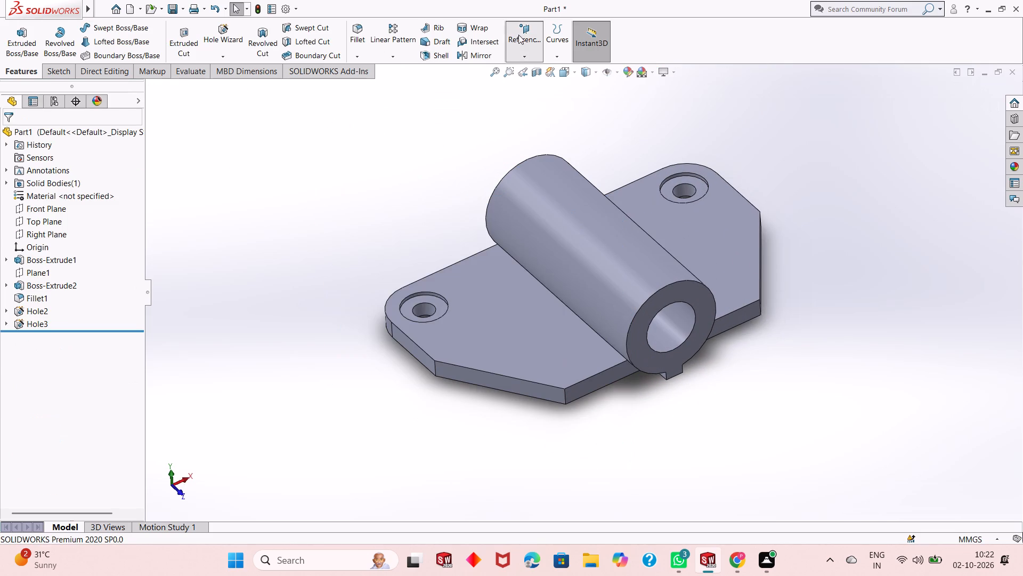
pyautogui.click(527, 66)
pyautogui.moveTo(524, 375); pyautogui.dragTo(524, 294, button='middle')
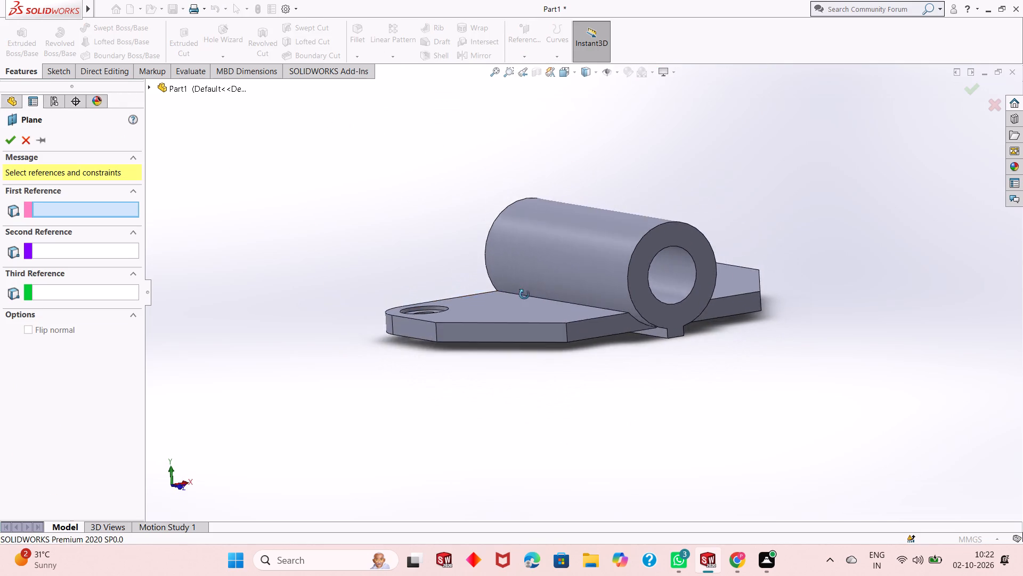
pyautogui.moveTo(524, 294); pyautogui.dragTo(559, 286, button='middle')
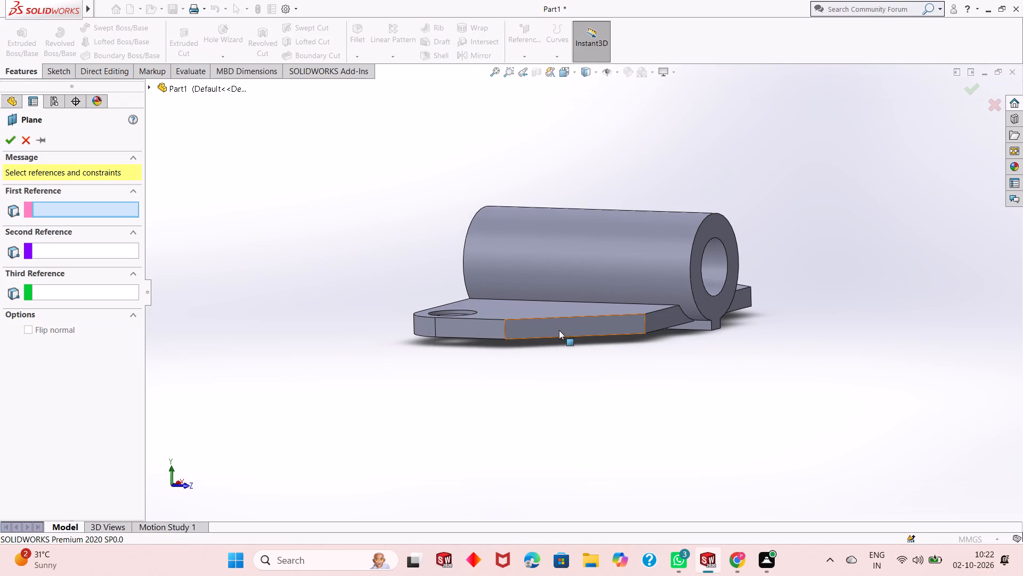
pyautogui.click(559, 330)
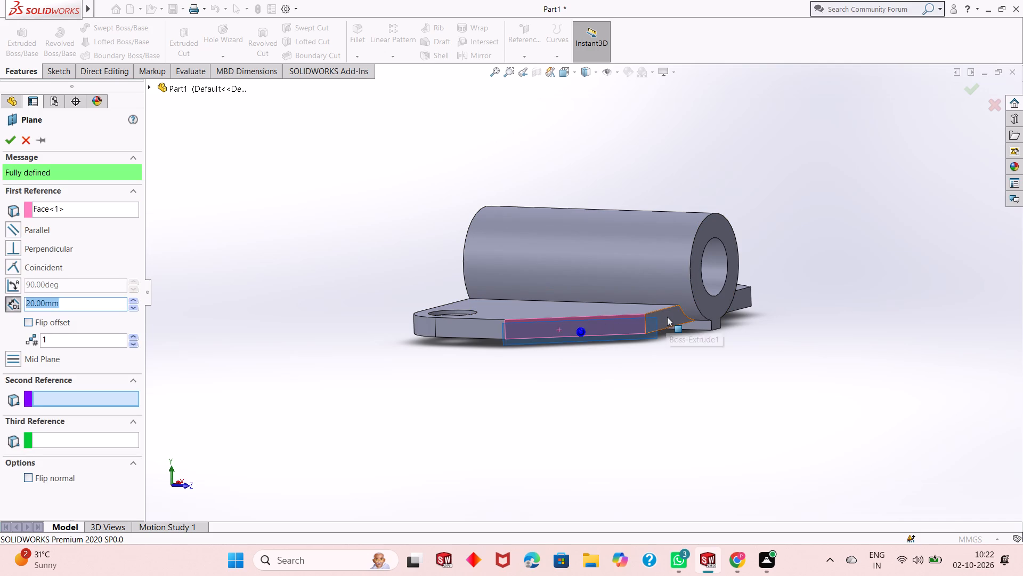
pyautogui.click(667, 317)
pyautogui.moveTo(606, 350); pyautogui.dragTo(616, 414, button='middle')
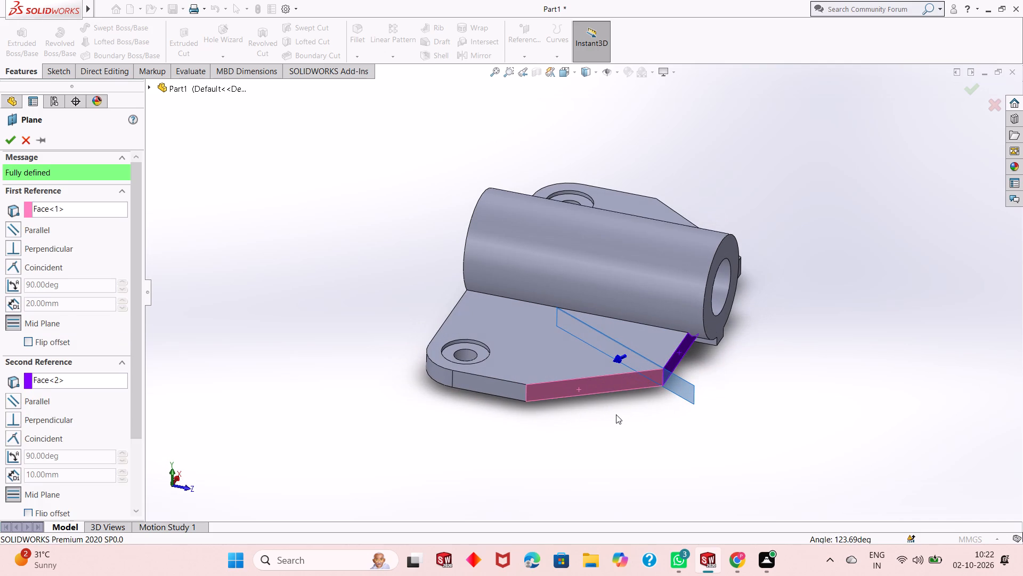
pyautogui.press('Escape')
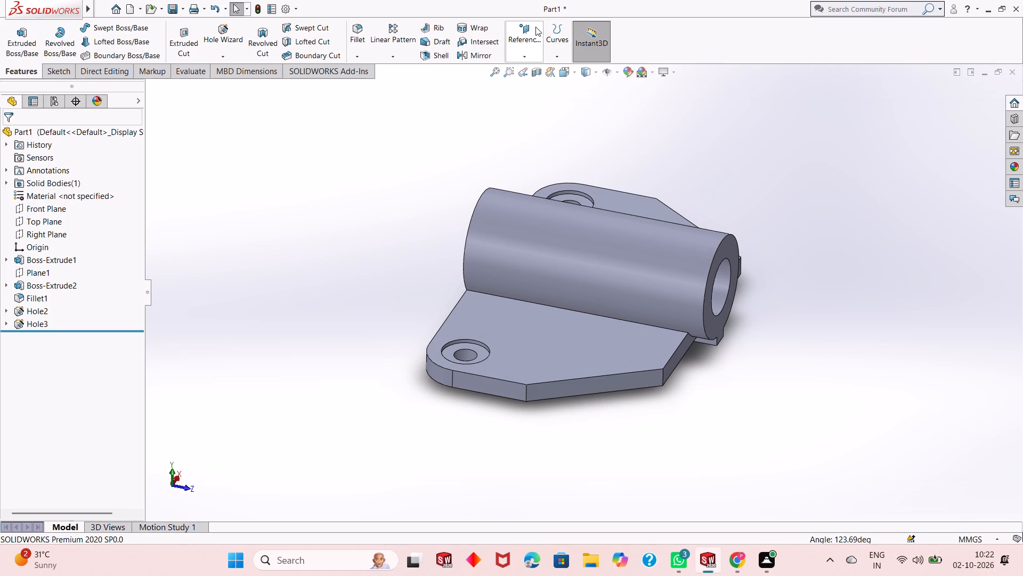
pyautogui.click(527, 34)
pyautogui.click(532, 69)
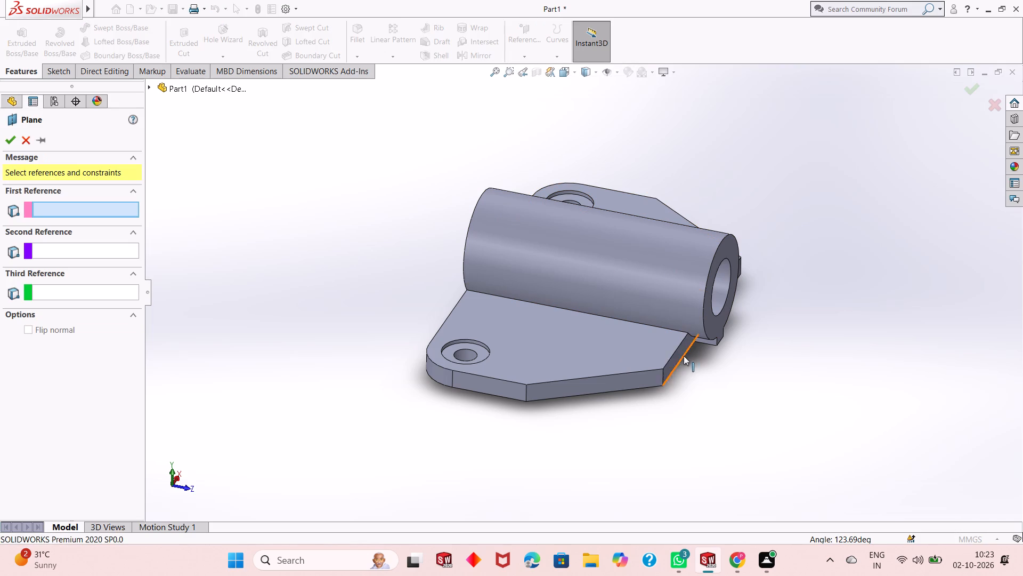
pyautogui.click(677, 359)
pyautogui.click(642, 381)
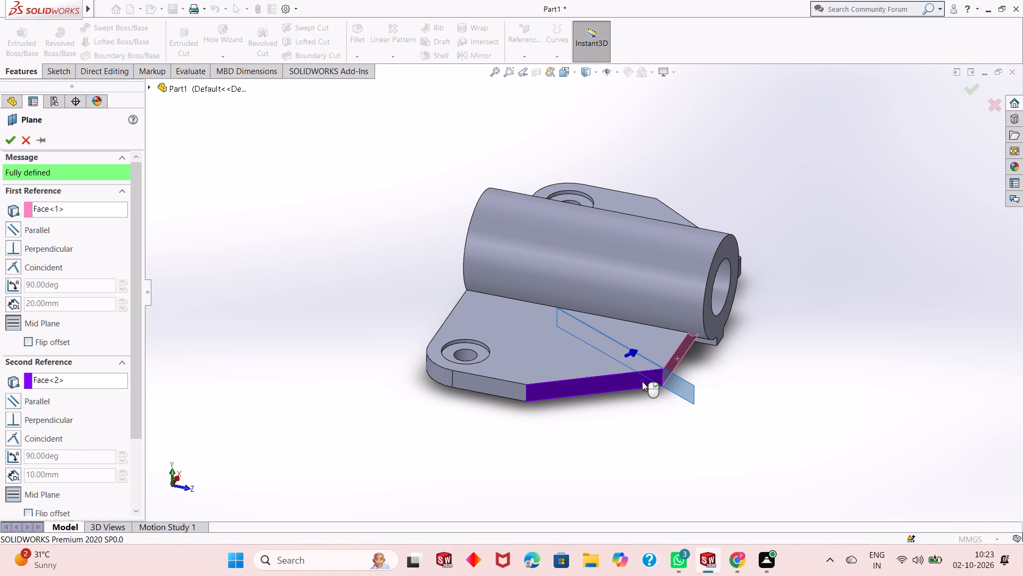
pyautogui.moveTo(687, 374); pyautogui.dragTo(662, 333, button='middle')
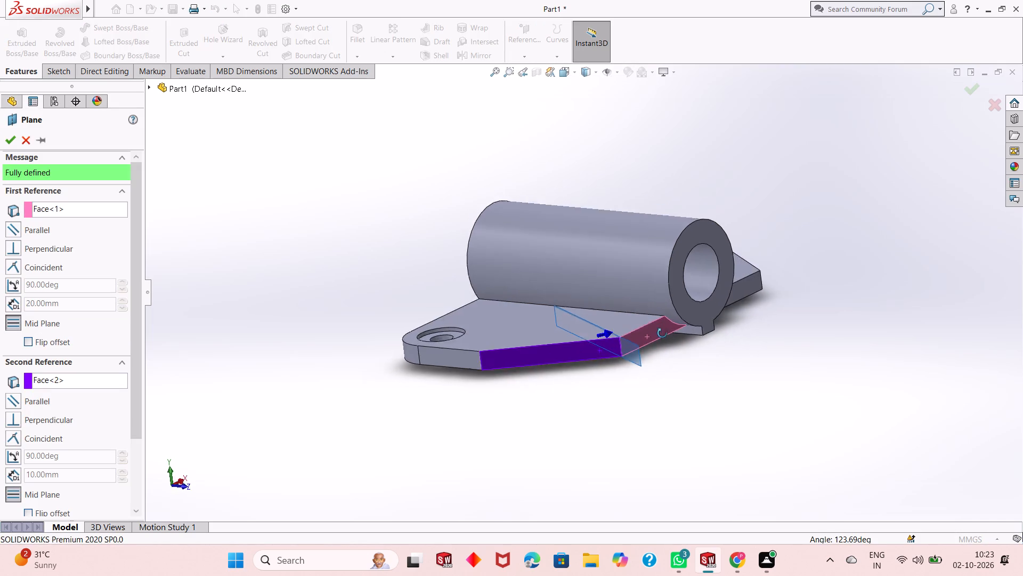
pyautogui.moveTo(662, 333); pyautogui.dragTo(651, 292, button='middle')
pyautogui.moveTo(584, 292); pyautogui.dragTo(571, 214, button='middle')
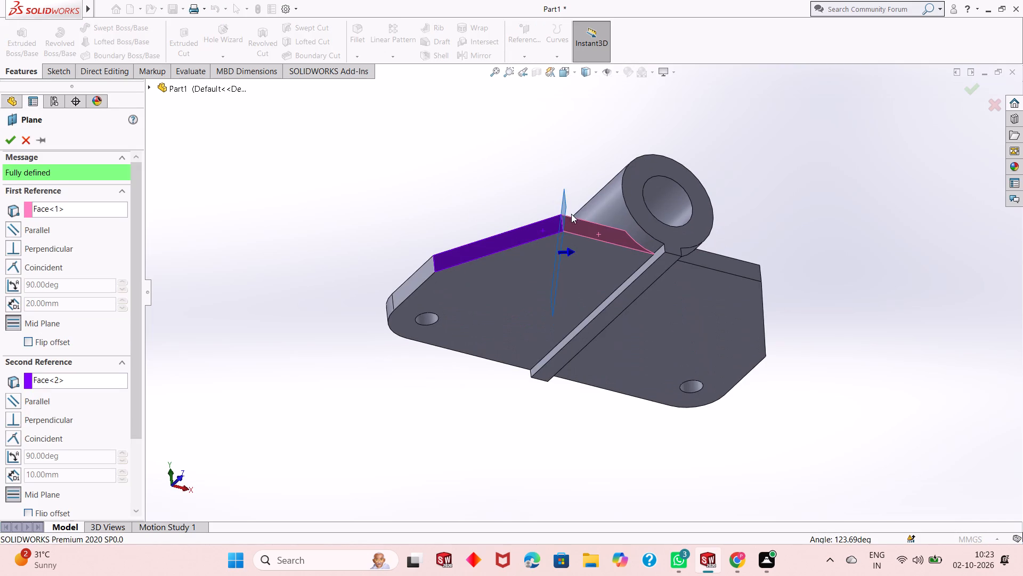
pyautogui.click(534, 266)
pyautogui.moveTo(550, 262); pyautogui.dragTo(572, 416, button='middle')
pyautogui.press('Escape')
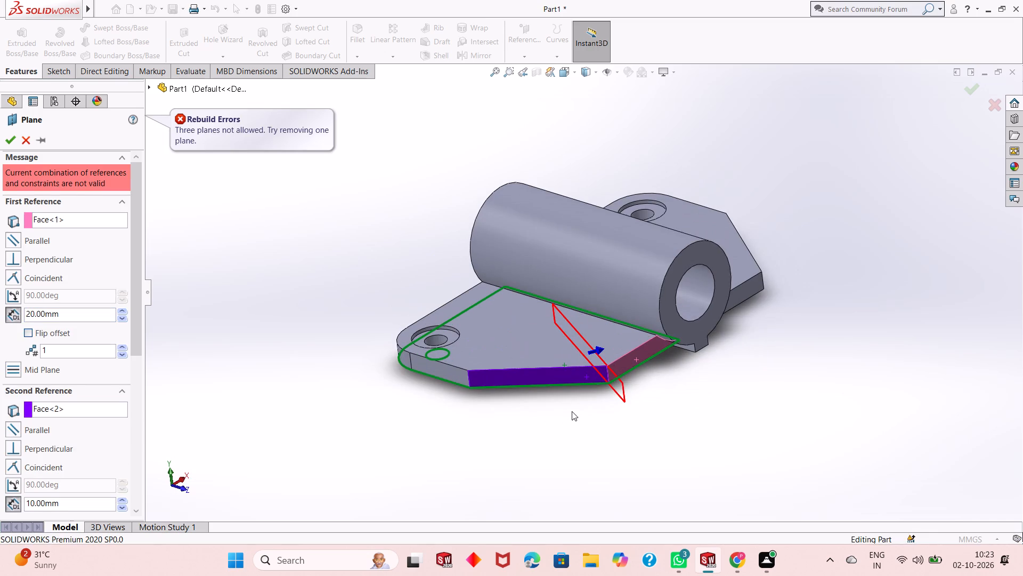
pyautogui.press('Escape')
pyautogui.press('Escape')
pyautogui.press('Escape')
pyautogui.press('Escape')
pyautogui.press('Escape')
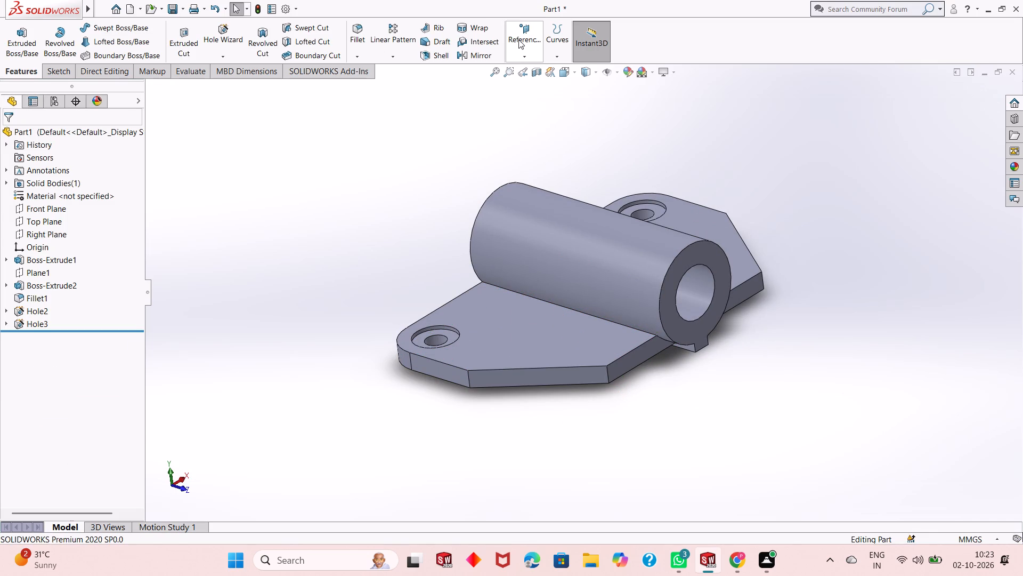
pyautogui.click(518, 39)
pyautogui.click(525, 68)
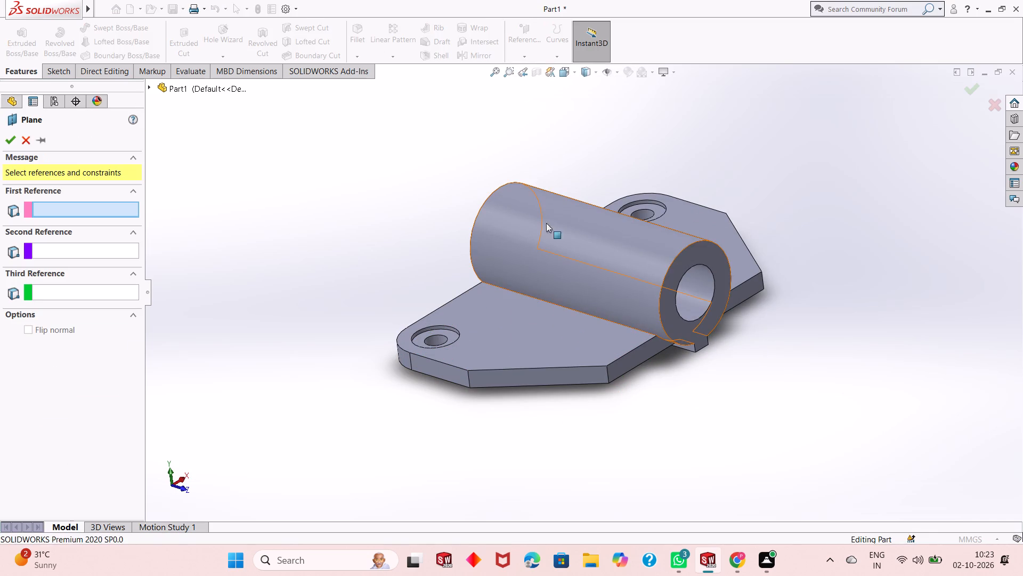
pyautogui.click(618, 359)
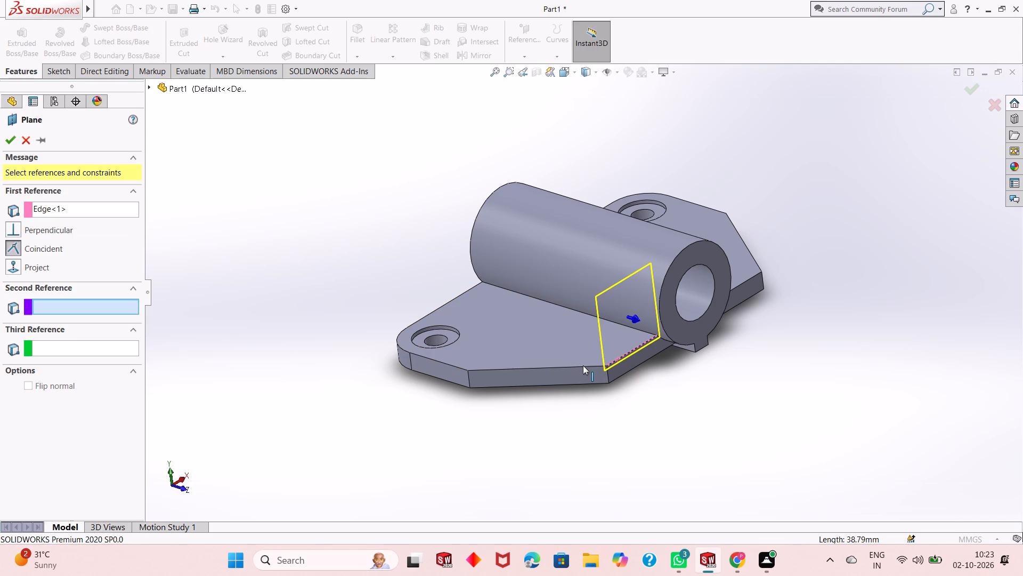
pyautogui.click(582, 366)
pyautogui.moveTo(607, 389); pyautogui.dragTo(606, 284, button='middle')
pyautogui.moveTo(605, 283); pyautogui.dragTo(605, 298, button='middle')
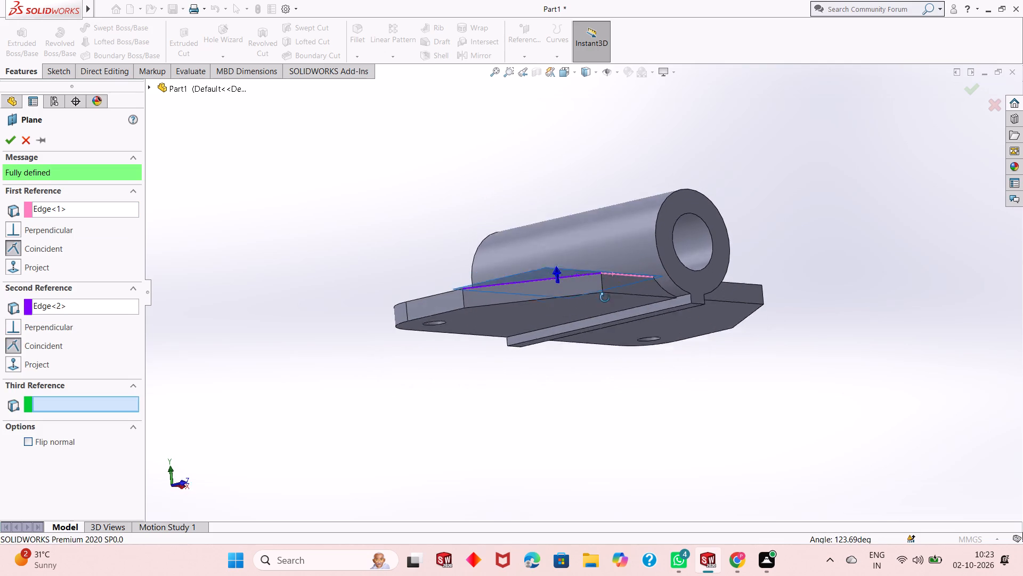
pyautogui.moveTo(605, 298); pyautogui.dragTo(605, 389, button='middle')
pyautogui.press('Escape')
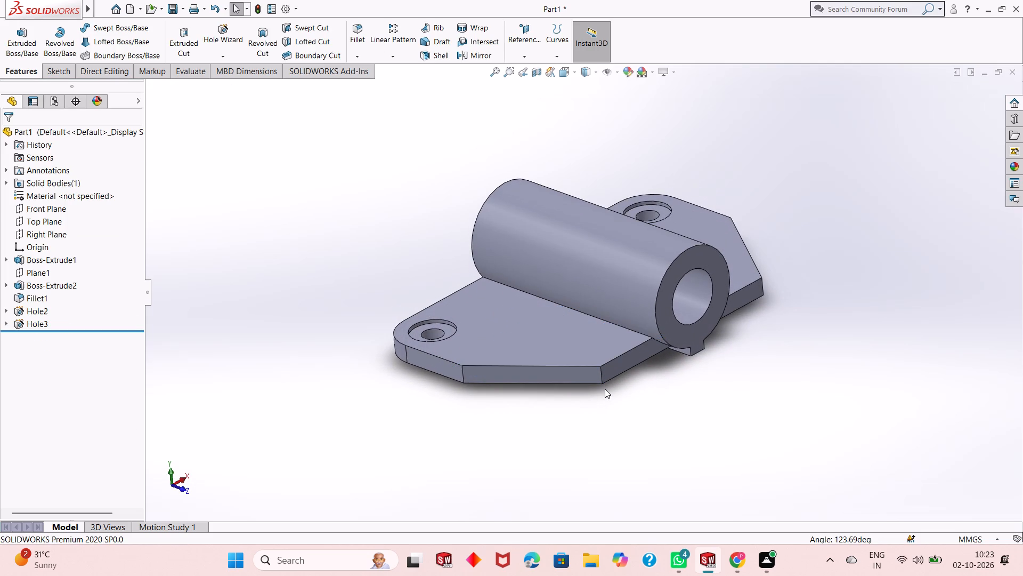
# Start a new reference plane with the upper edge of the plate's angled side face as the coincident first reference.
pyautogui.click(512, 39)
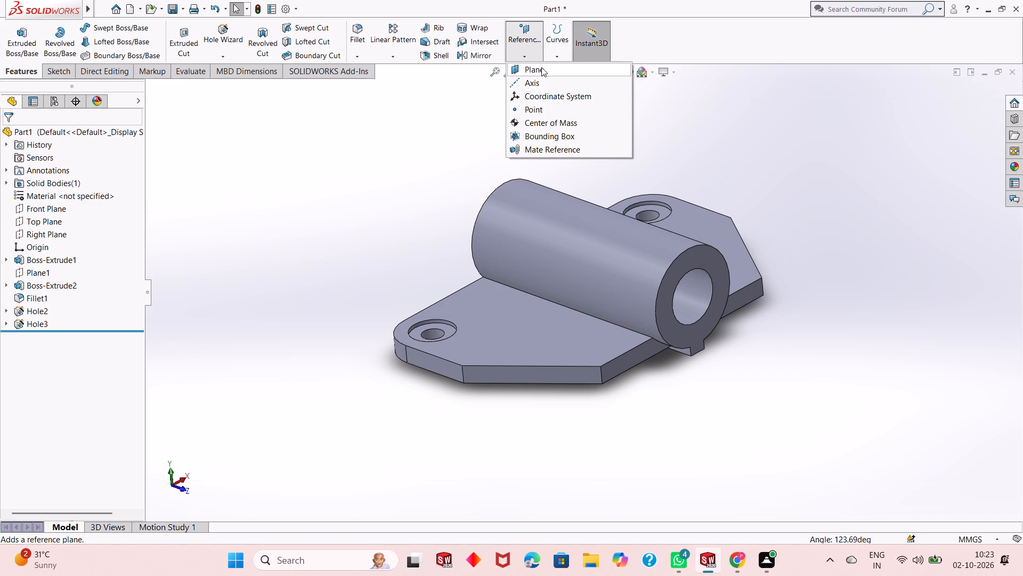
pyautogui.click(541, 67)
pyautogui.click(548, 367)
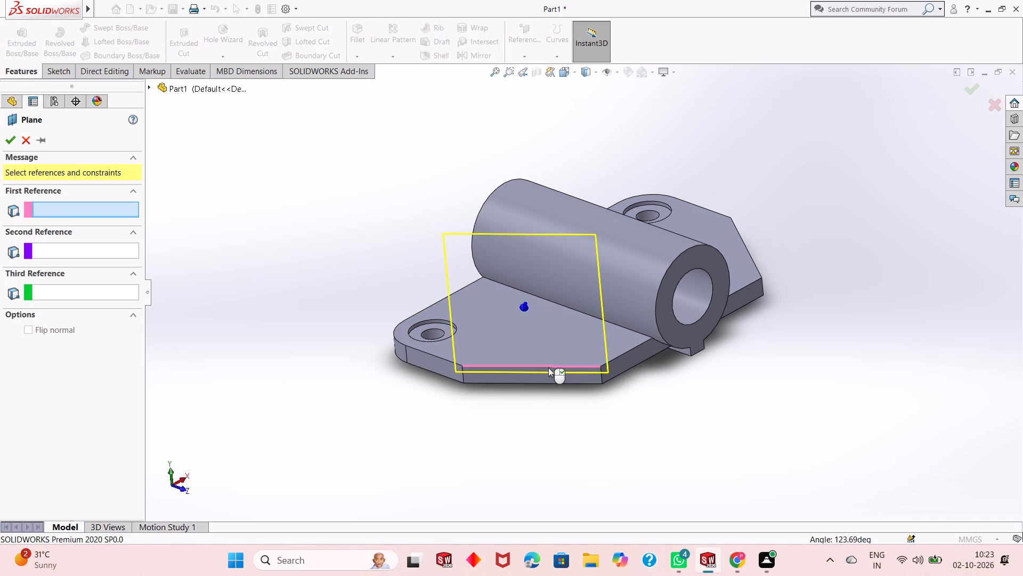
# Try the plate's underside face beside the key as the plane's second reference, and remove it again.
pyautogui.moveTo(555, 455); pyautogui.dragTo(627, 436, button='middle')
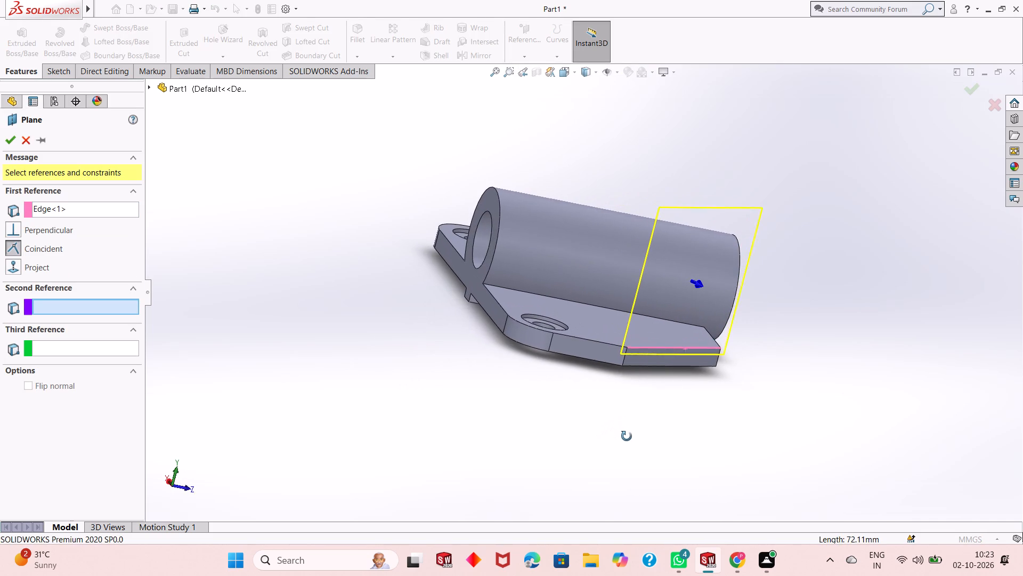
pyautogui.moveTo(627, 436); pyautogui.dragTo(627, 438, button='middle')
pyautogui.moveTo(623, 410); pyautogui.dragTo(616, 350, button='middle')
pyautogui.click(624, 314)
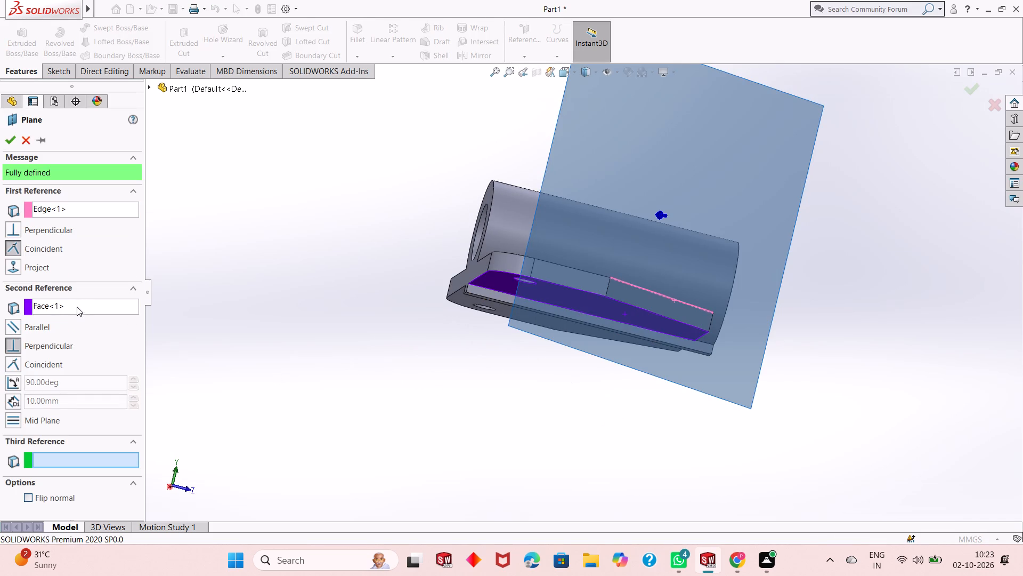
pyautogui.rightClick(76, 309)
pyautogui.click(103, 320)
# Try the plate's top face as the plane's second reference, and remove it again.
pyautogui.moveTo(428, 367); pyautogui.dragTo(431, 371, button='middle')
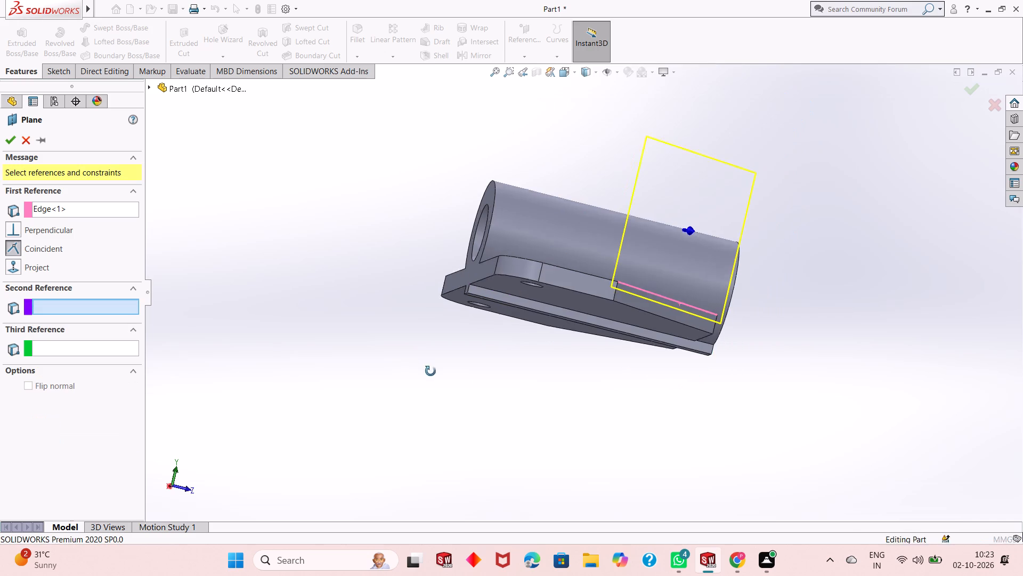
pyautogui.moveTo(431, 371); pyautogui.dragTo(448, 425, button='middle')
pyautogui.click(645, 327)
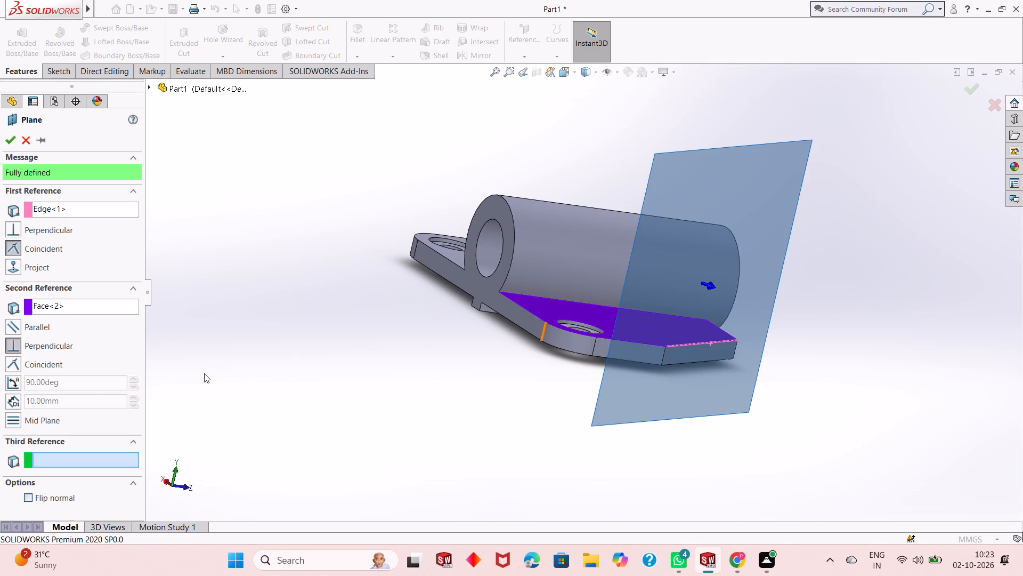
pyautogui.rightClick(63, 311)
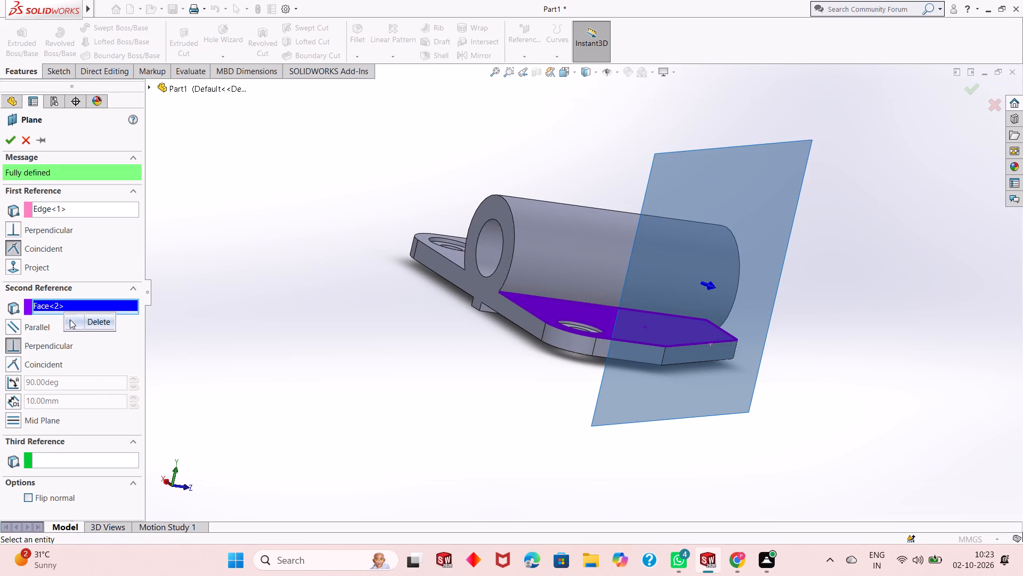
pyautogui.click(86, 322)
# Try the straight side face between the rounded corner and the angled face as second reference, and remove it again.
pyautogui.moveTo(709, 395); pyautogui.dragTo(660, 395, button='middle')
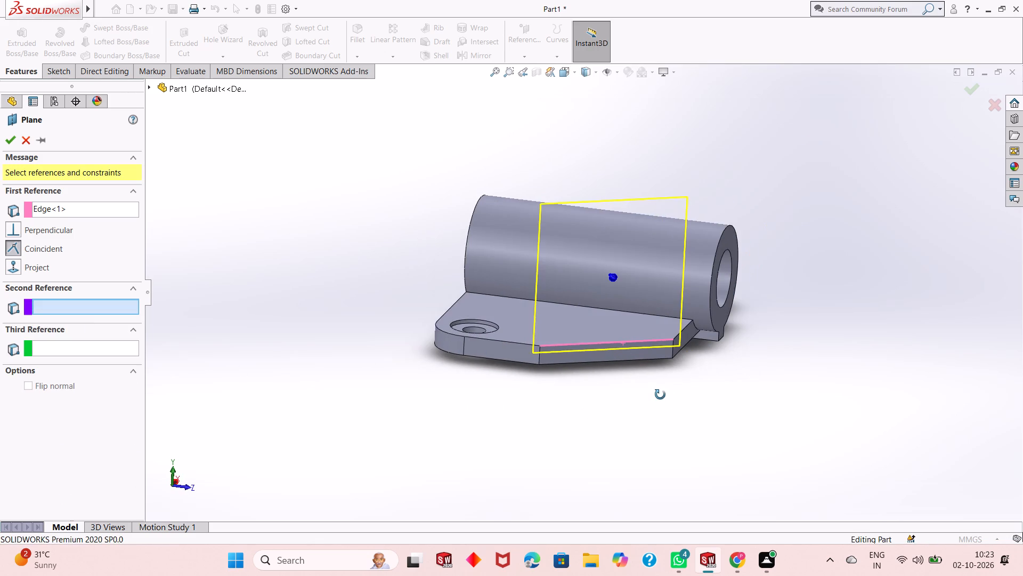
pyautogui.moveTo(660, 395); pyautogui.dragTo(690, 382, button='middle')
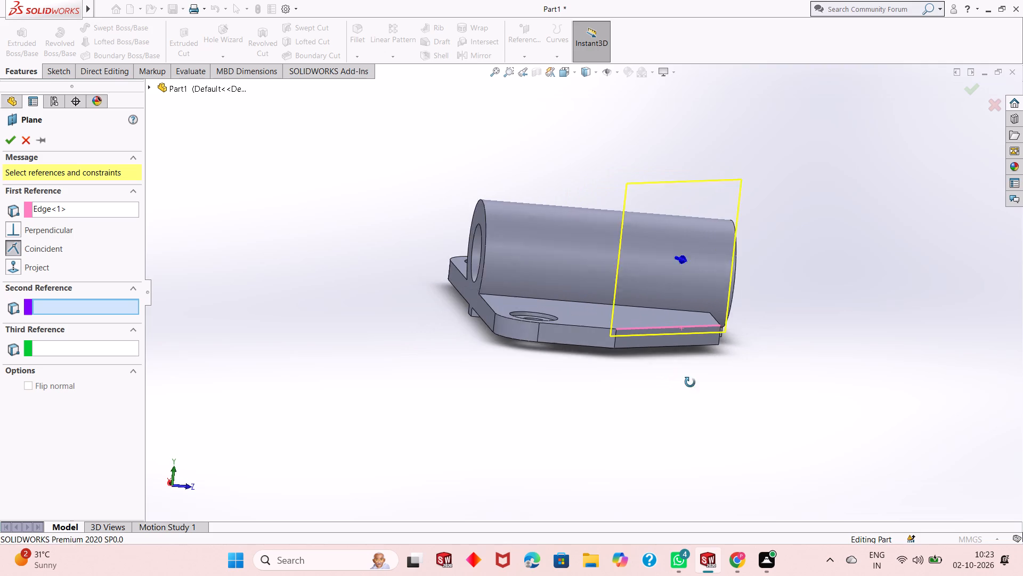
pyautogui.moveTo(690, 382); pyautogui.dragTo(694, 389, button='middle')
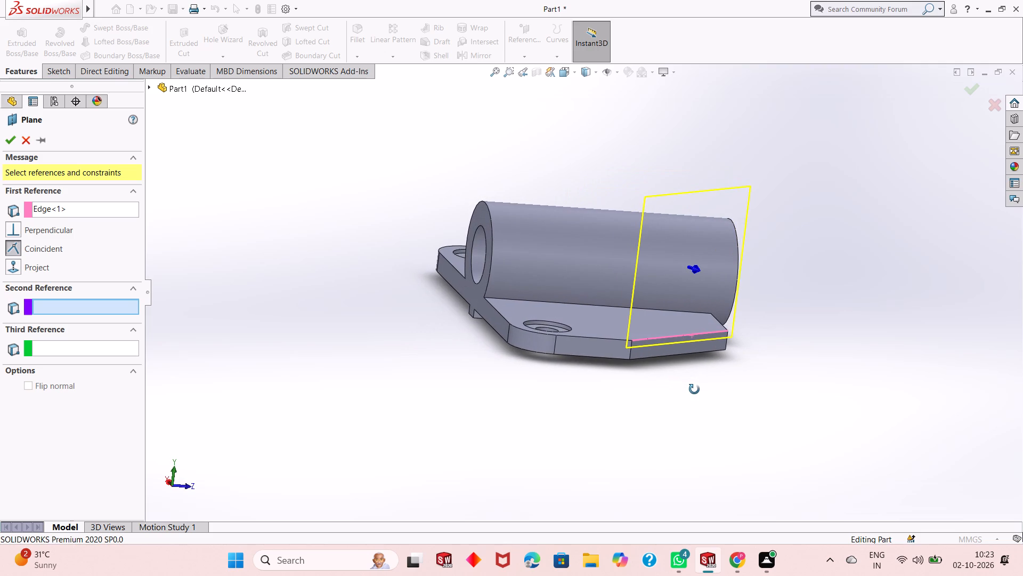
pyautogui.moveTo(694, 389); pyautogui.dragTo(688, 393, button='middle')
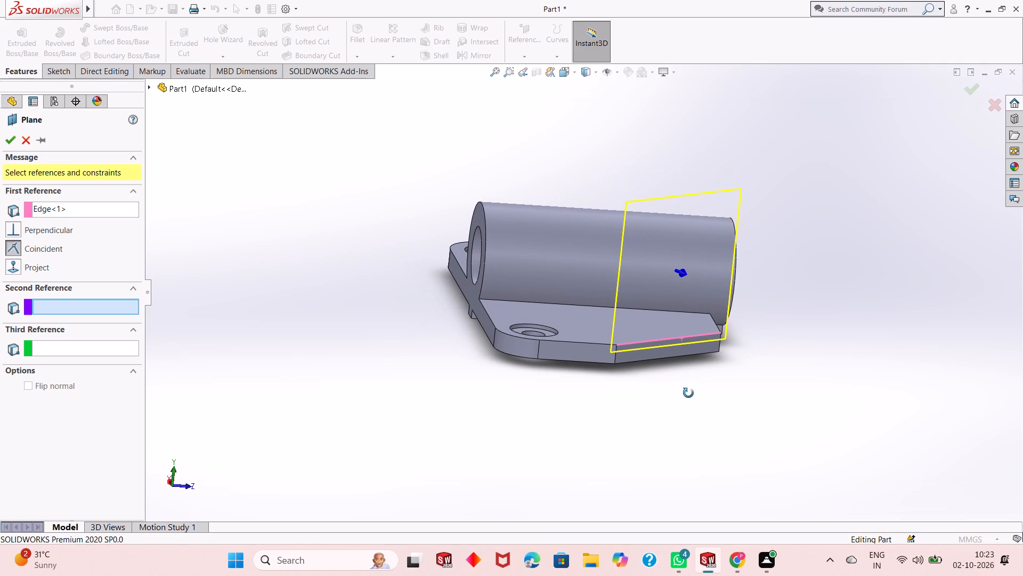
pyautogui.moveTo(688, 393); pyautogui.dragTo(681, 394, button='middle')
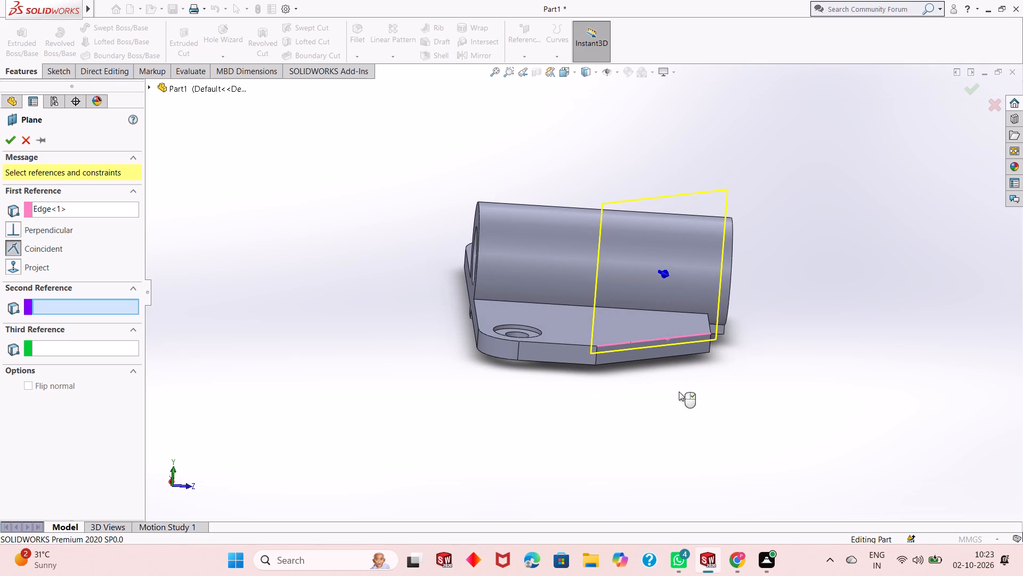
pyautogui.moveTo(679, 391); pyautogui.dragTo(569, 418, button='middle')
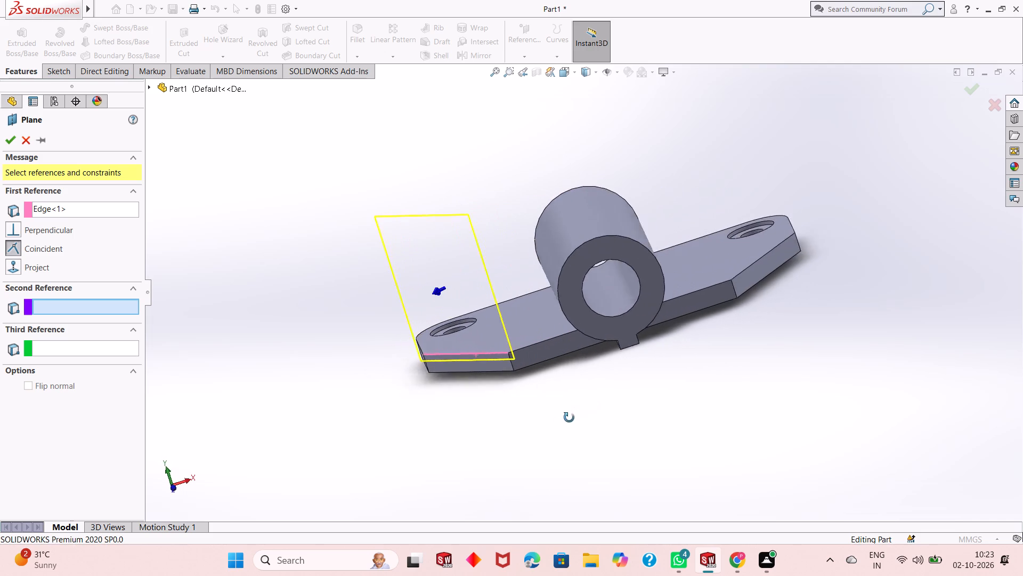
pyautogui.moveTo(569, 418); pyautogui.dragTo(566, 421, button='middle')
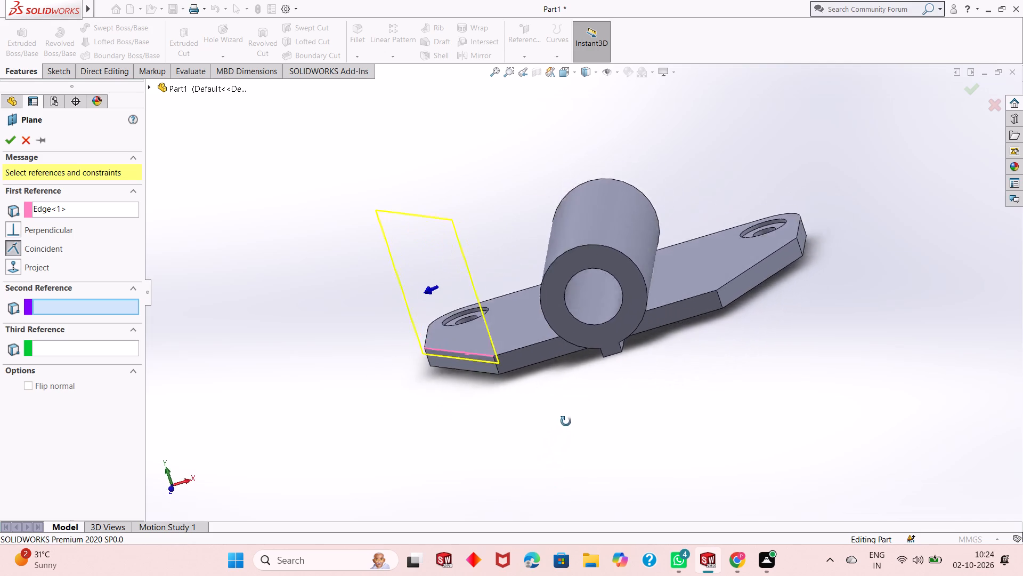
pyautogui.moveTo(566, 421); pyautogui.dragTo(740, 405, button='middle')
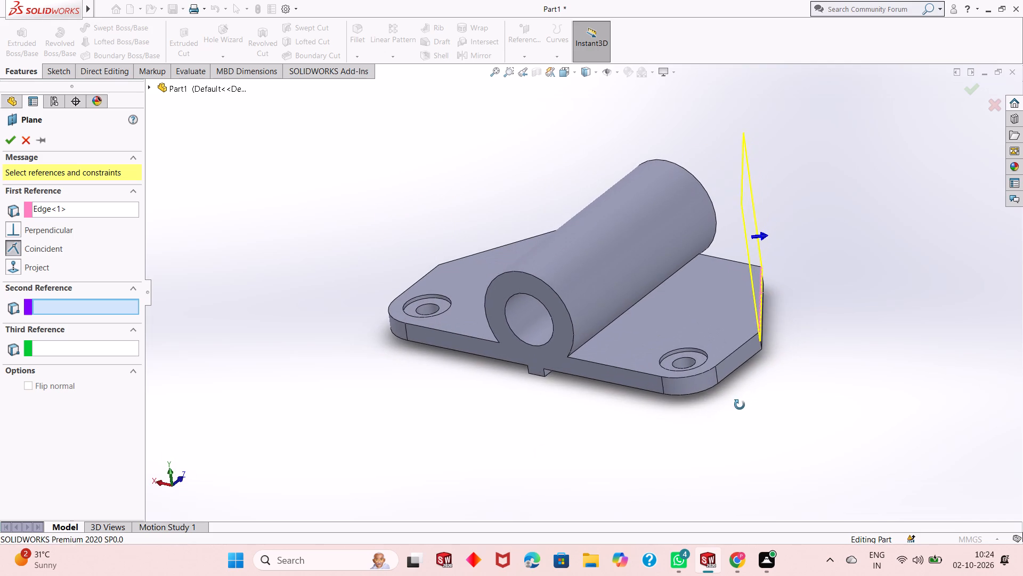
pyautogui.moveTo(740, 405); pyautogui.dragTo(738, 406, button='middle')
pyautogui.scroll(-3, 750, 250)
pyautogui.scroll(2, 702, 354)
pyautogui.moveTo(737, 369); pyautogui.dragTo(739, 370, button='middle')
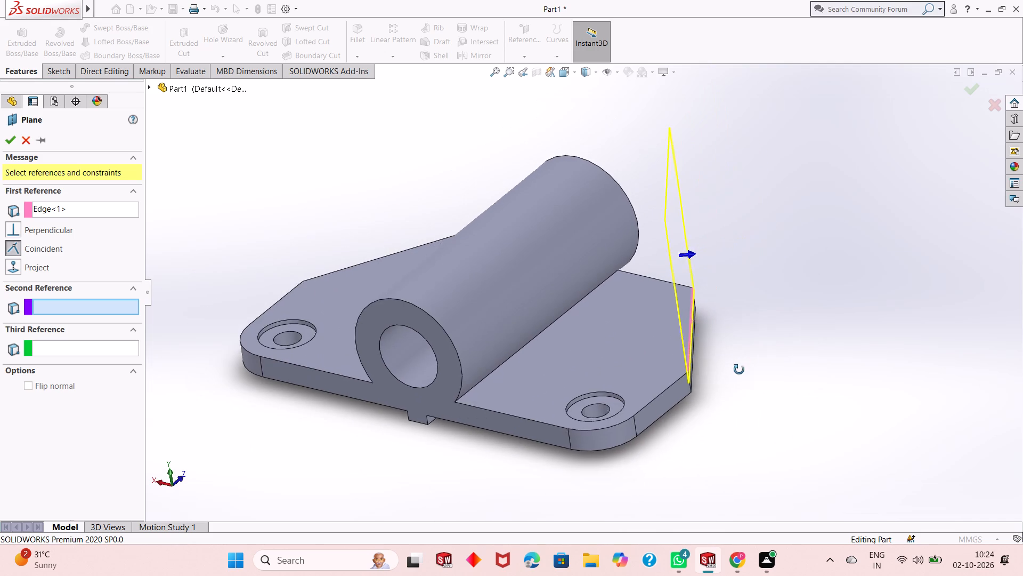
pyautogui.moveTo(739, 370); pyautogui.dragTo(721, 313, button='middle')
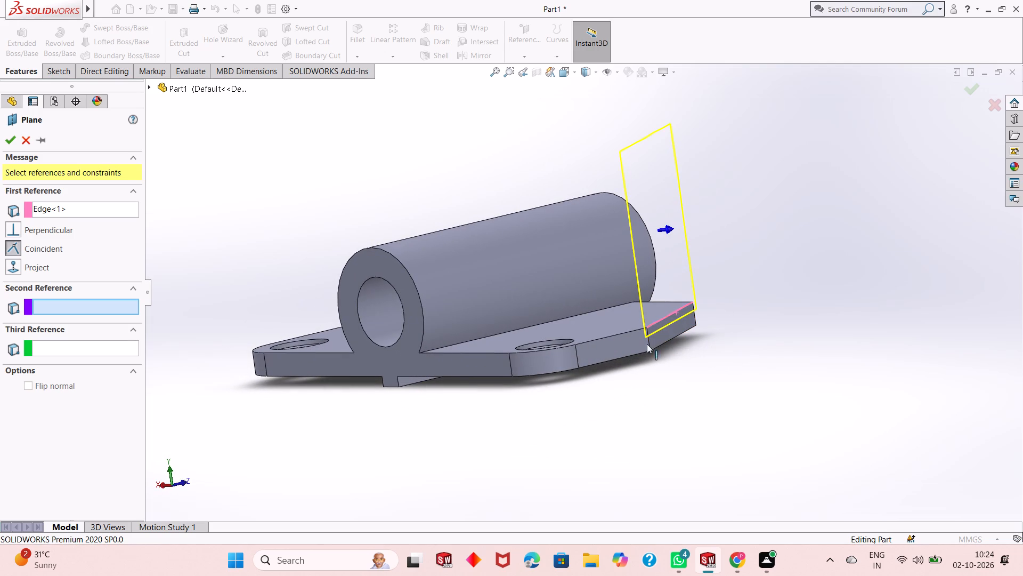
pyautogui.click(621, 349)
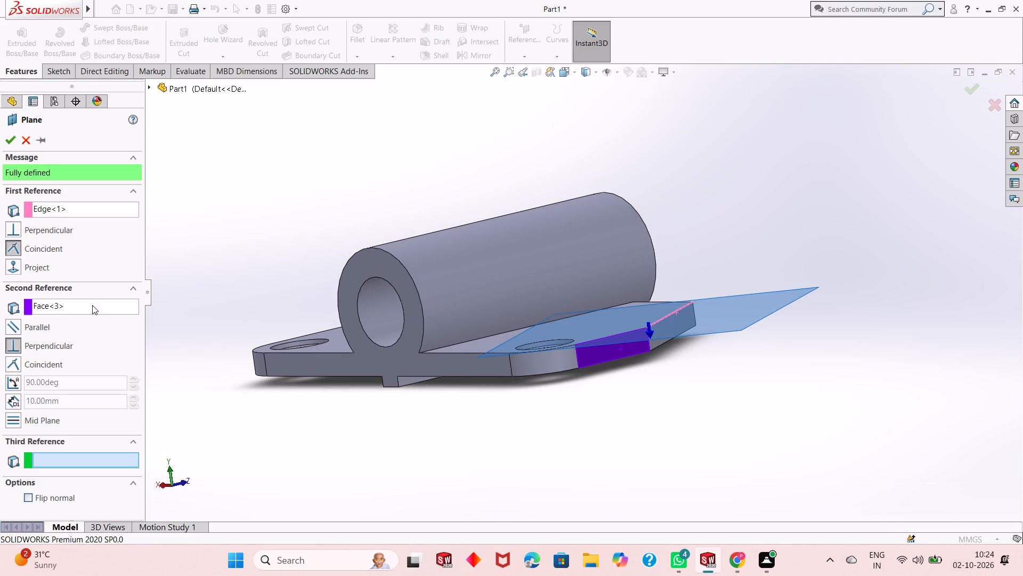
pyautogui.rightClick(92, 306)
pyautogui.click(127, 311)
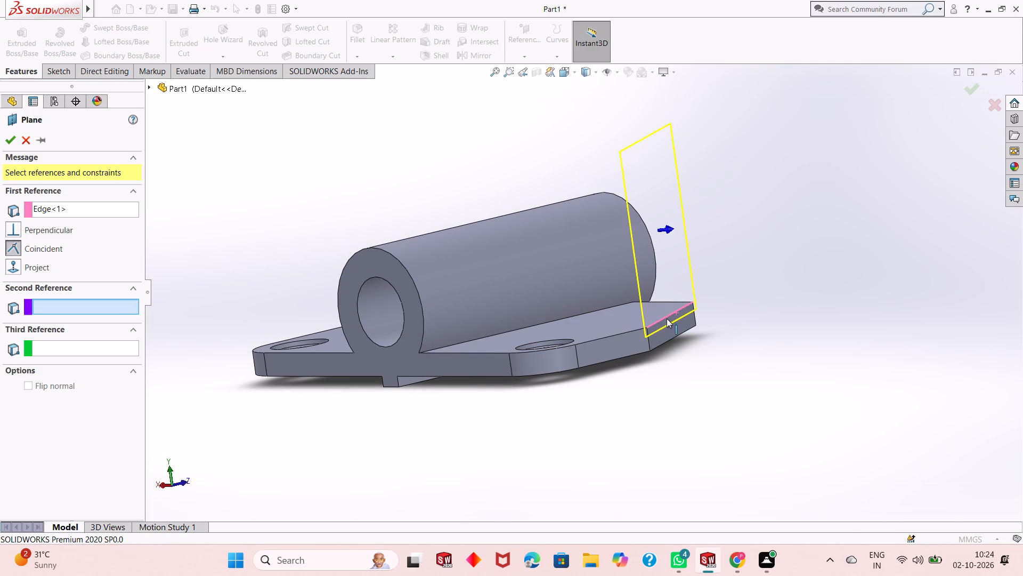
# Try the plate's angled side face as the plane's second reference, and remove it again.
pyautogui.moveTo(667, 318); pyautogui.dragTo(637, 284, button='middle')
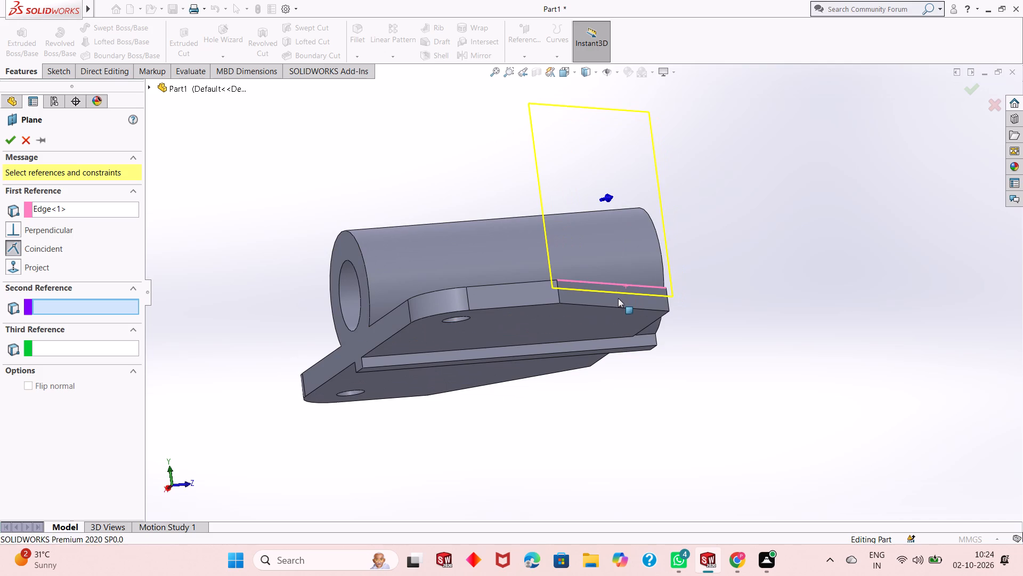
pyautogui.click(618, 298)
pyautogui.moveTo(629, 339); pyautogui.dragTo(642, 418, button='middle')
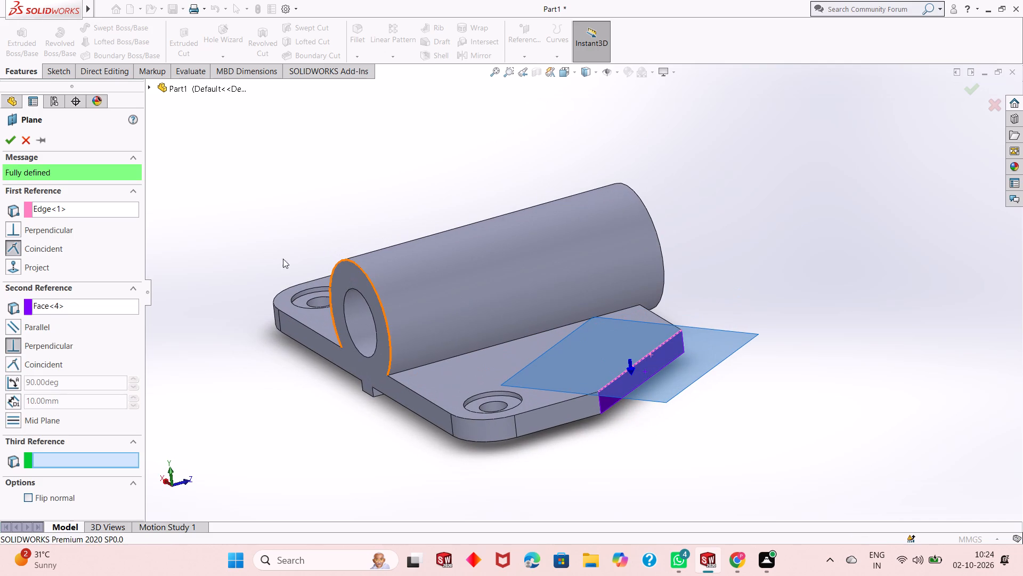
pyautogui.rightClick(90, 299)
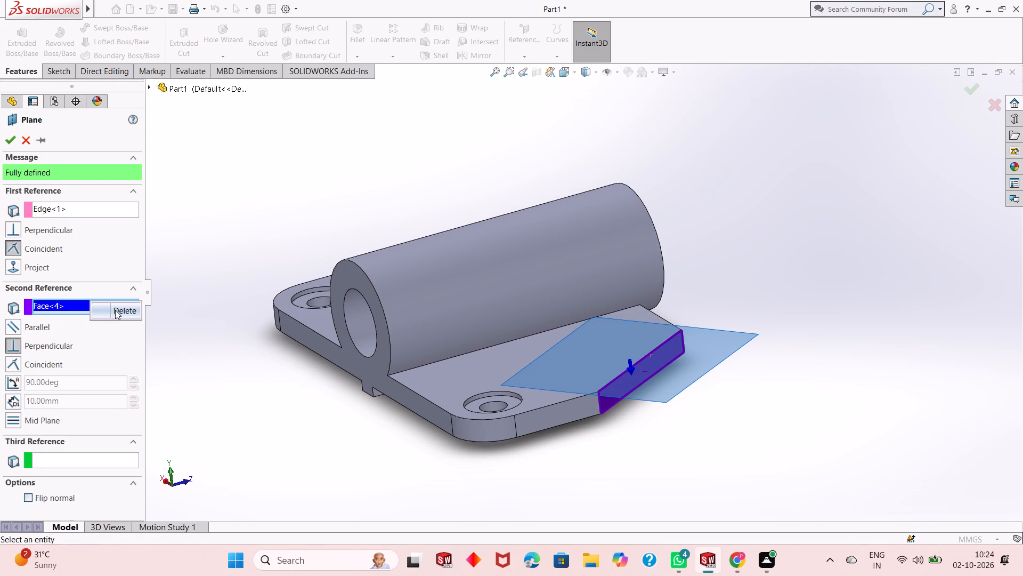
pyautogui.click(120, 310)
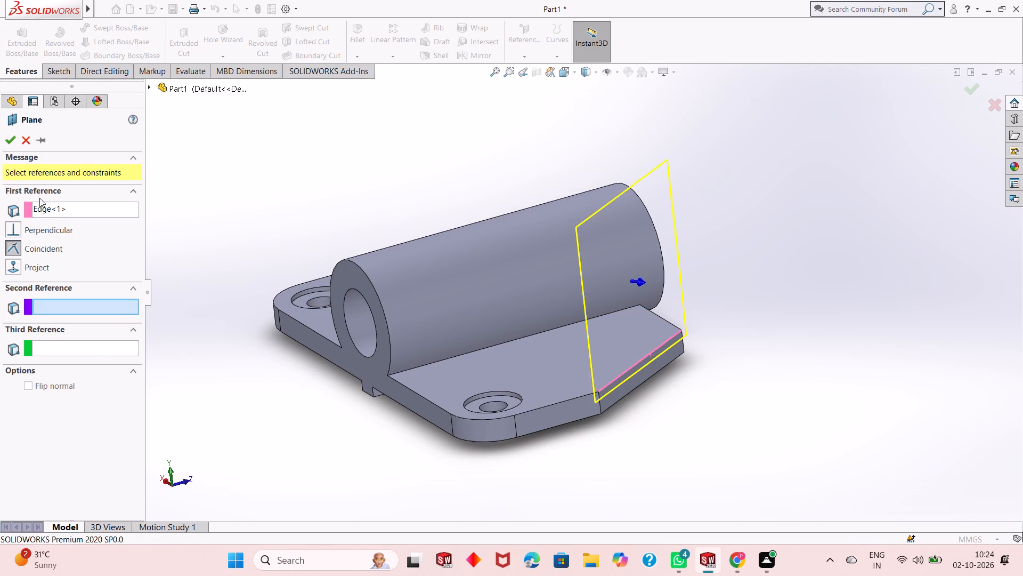
# Replace the plane's first reference with the lower edge of the plate's angled side face.
pyautogui.rightClick(43, 206)
pyautogui.click(79, 217)
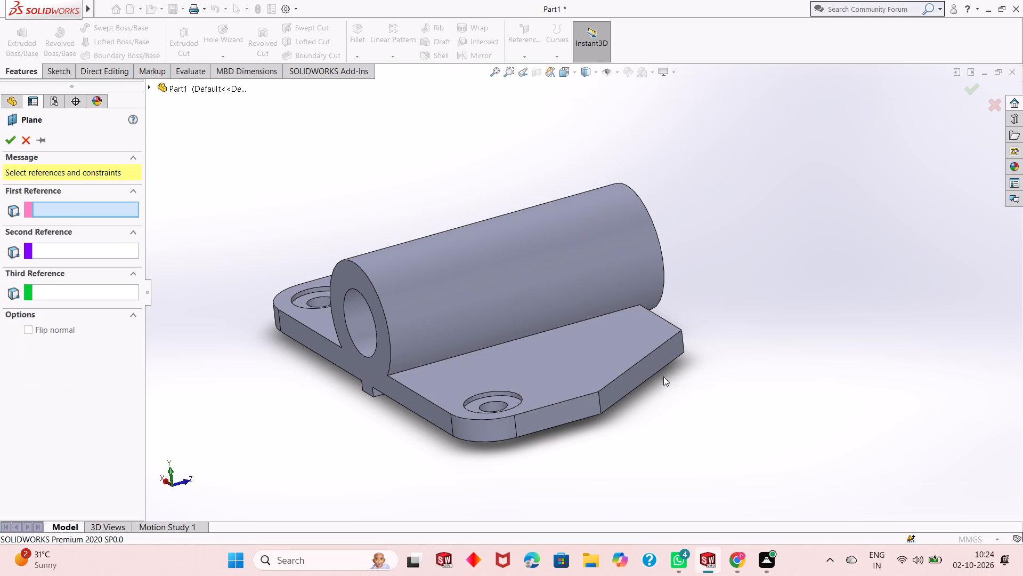
pyautogui.click(637, 386)
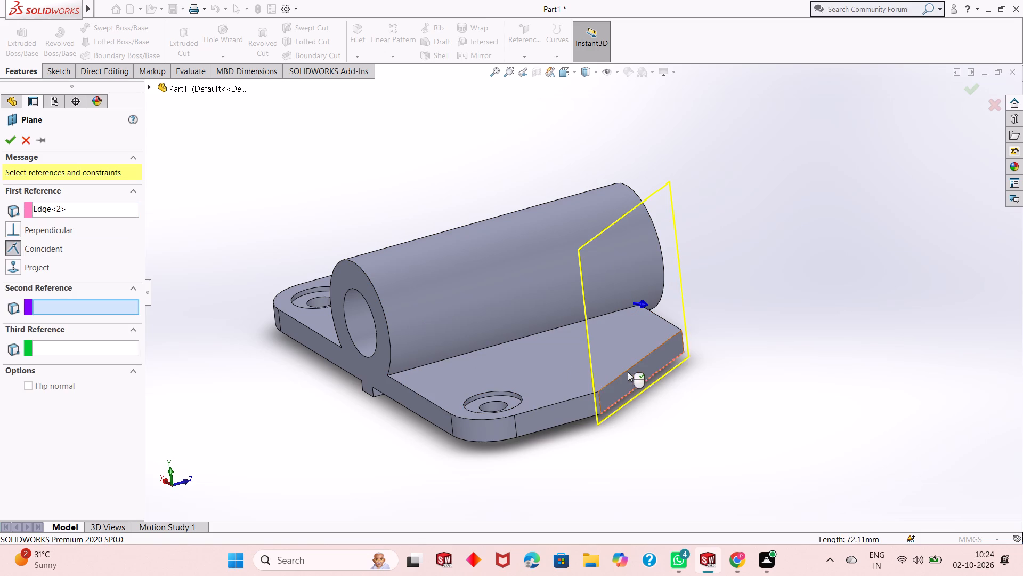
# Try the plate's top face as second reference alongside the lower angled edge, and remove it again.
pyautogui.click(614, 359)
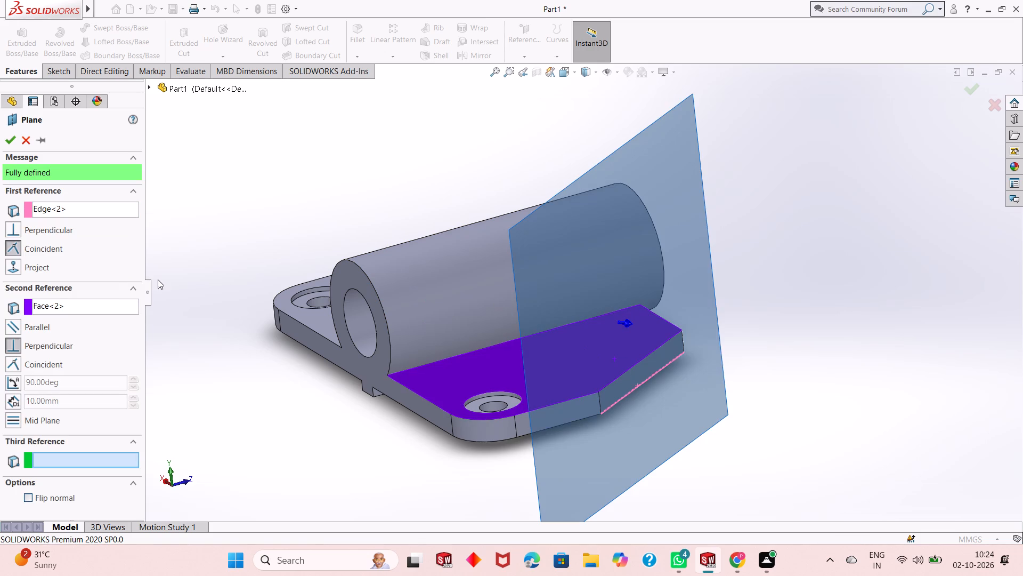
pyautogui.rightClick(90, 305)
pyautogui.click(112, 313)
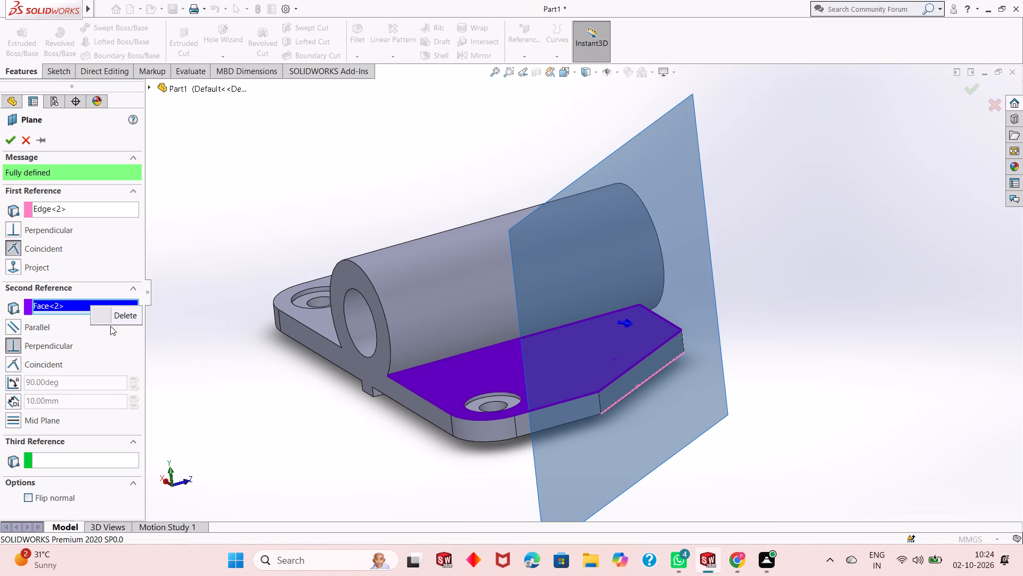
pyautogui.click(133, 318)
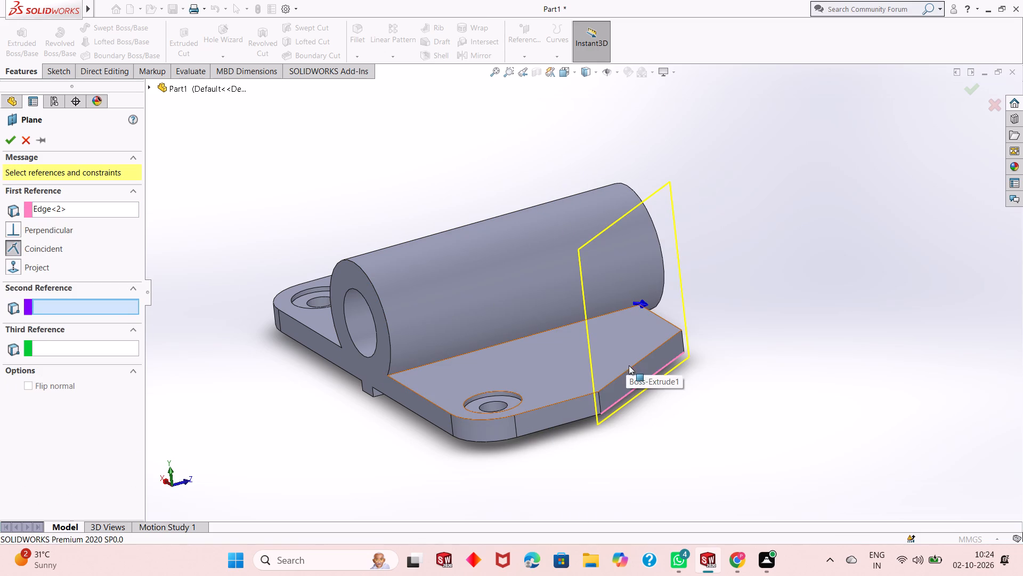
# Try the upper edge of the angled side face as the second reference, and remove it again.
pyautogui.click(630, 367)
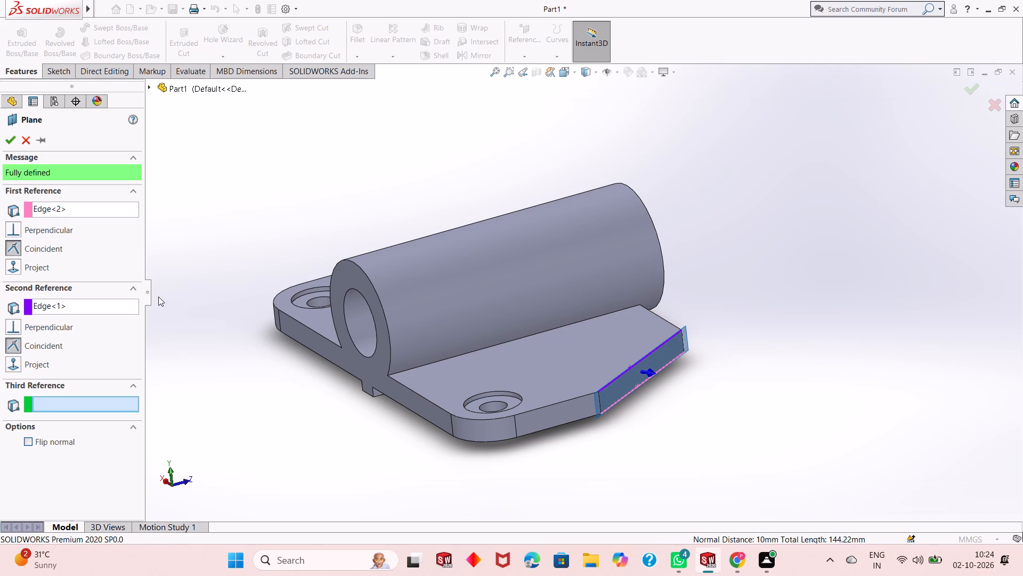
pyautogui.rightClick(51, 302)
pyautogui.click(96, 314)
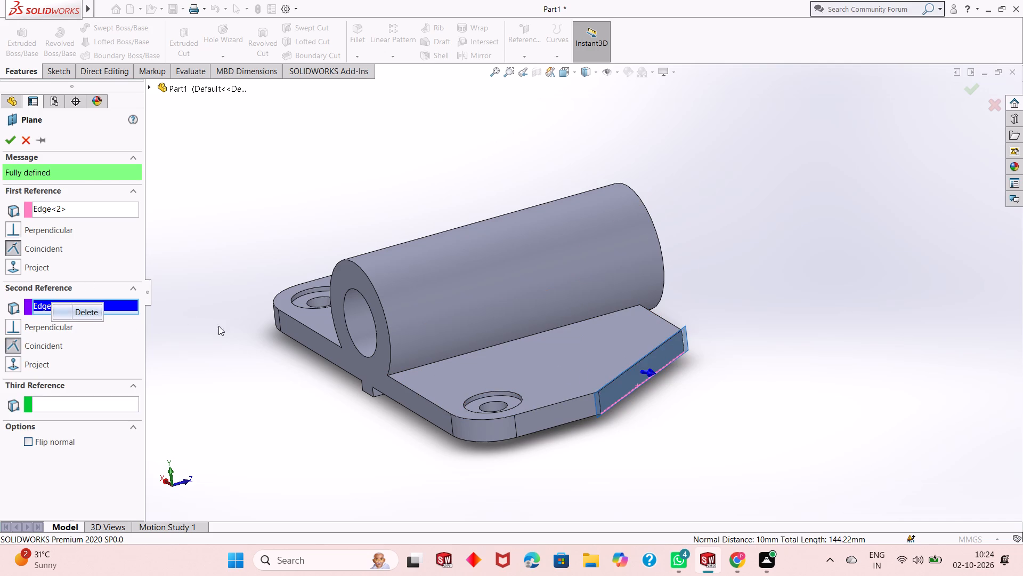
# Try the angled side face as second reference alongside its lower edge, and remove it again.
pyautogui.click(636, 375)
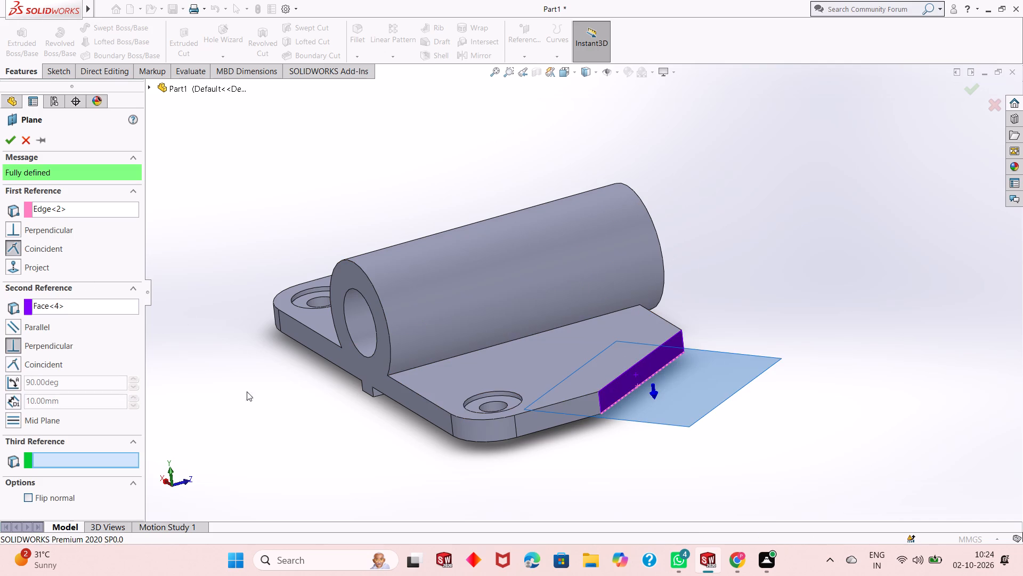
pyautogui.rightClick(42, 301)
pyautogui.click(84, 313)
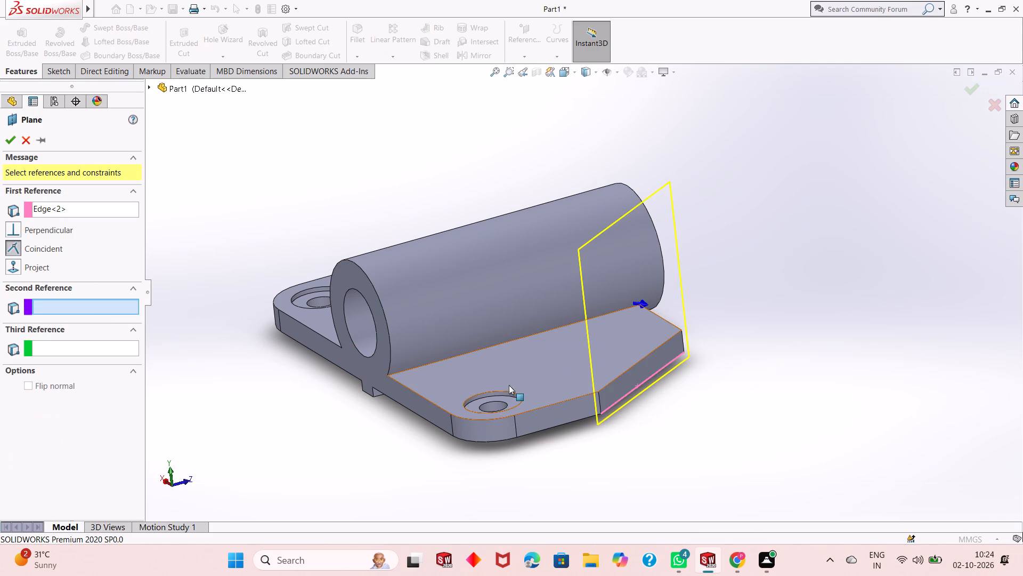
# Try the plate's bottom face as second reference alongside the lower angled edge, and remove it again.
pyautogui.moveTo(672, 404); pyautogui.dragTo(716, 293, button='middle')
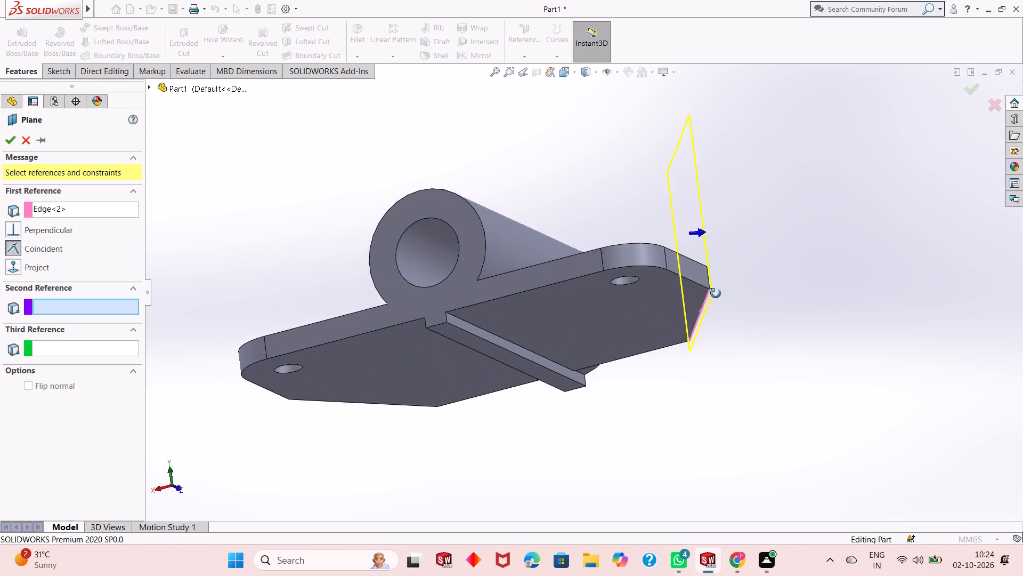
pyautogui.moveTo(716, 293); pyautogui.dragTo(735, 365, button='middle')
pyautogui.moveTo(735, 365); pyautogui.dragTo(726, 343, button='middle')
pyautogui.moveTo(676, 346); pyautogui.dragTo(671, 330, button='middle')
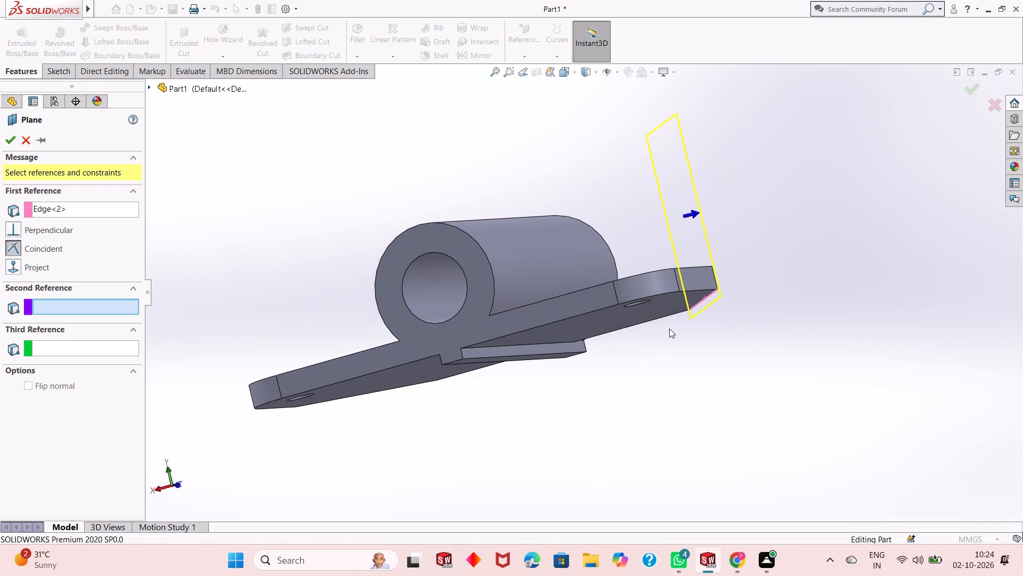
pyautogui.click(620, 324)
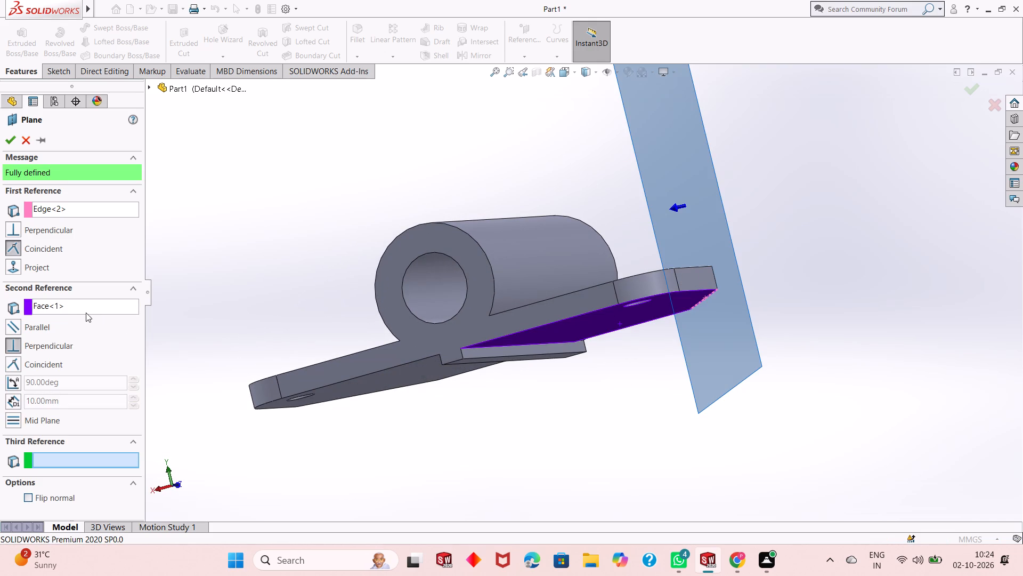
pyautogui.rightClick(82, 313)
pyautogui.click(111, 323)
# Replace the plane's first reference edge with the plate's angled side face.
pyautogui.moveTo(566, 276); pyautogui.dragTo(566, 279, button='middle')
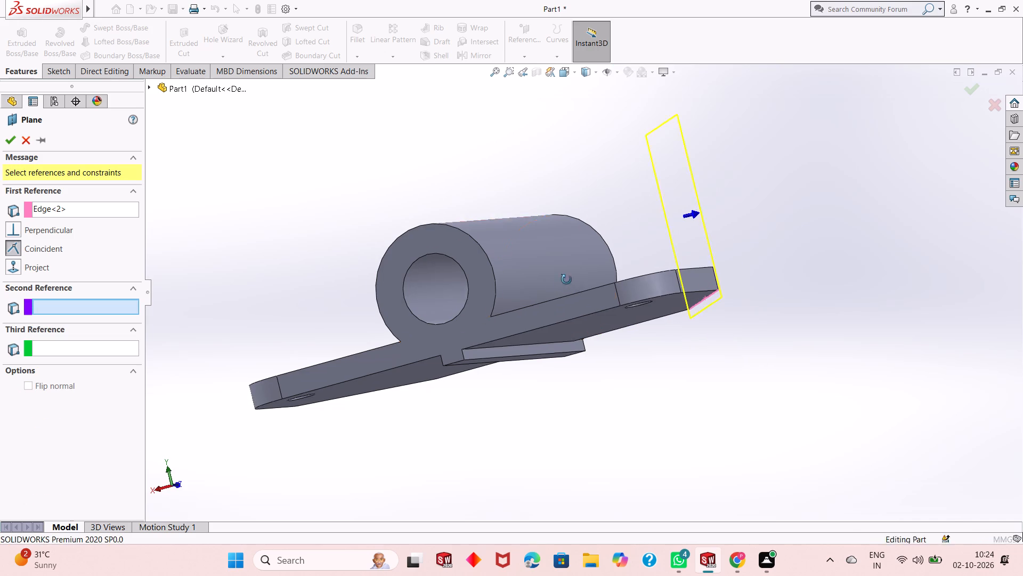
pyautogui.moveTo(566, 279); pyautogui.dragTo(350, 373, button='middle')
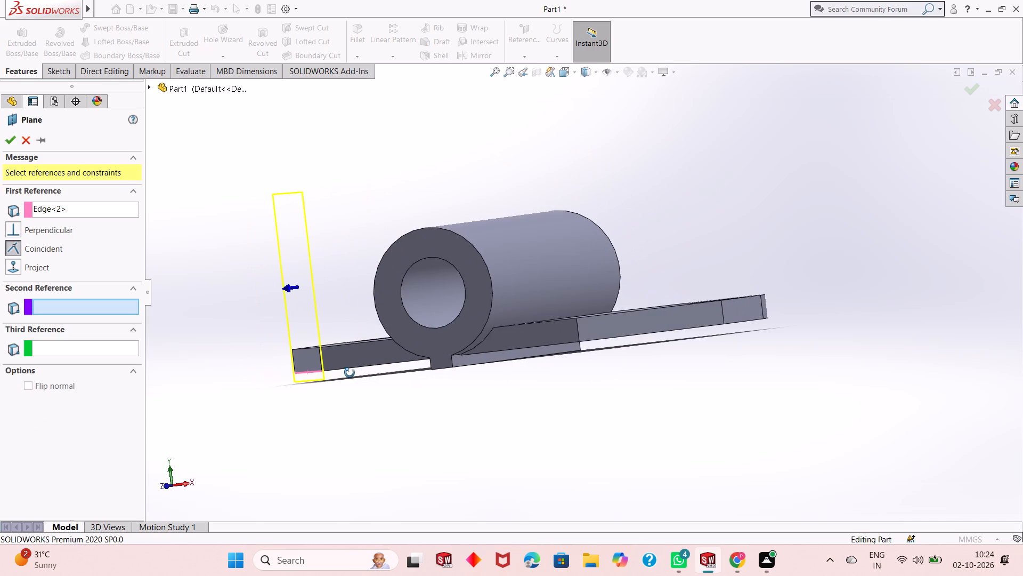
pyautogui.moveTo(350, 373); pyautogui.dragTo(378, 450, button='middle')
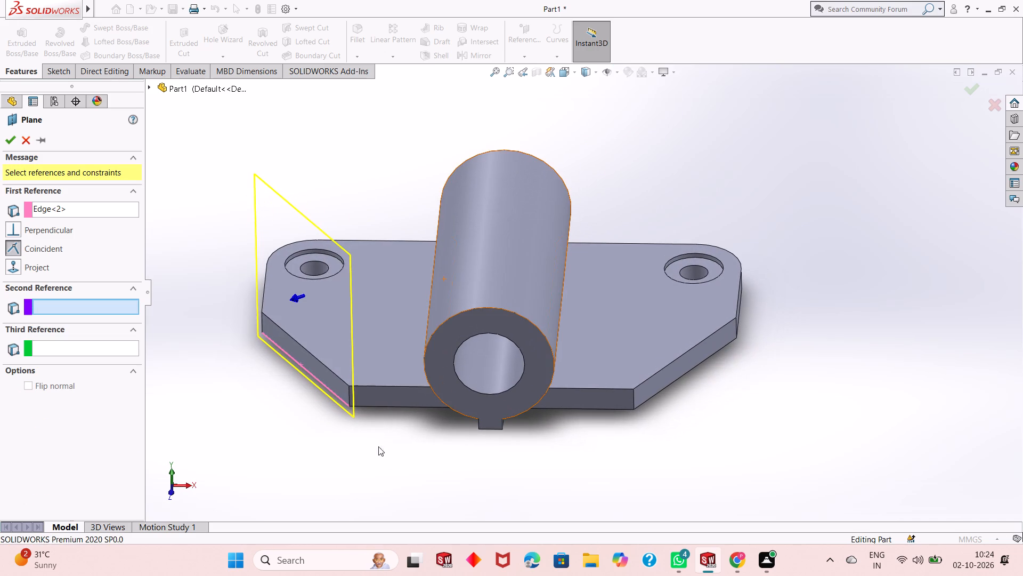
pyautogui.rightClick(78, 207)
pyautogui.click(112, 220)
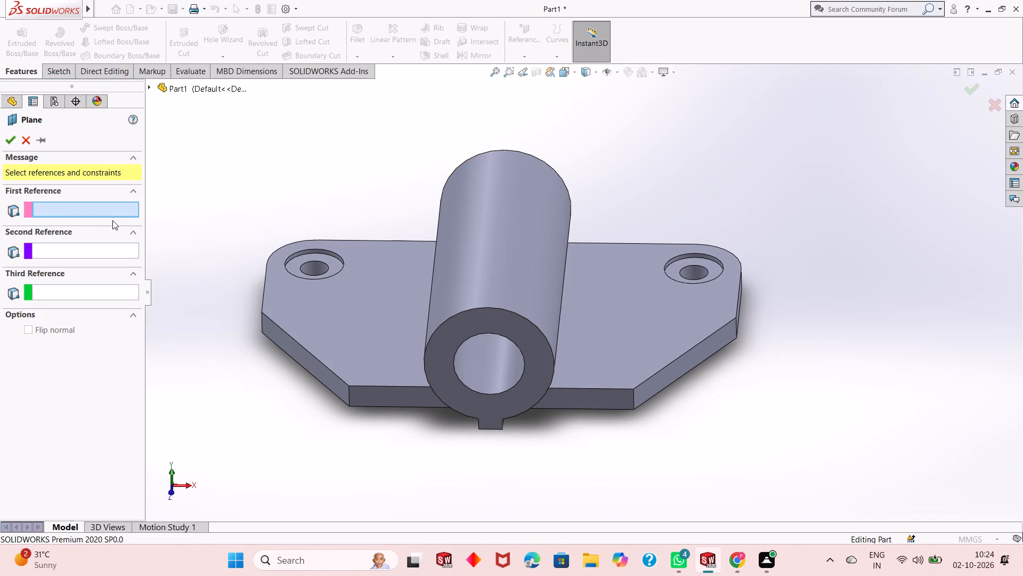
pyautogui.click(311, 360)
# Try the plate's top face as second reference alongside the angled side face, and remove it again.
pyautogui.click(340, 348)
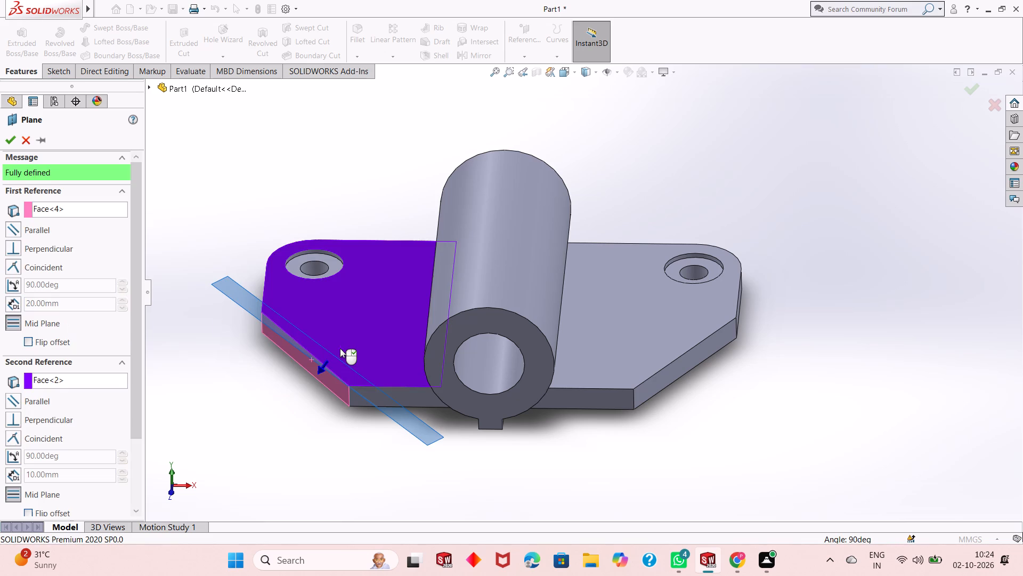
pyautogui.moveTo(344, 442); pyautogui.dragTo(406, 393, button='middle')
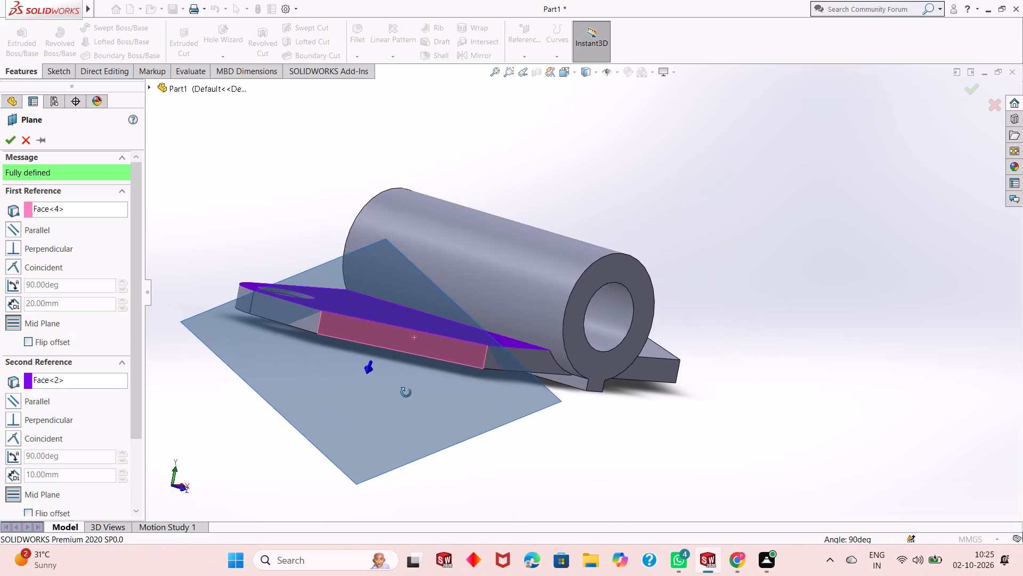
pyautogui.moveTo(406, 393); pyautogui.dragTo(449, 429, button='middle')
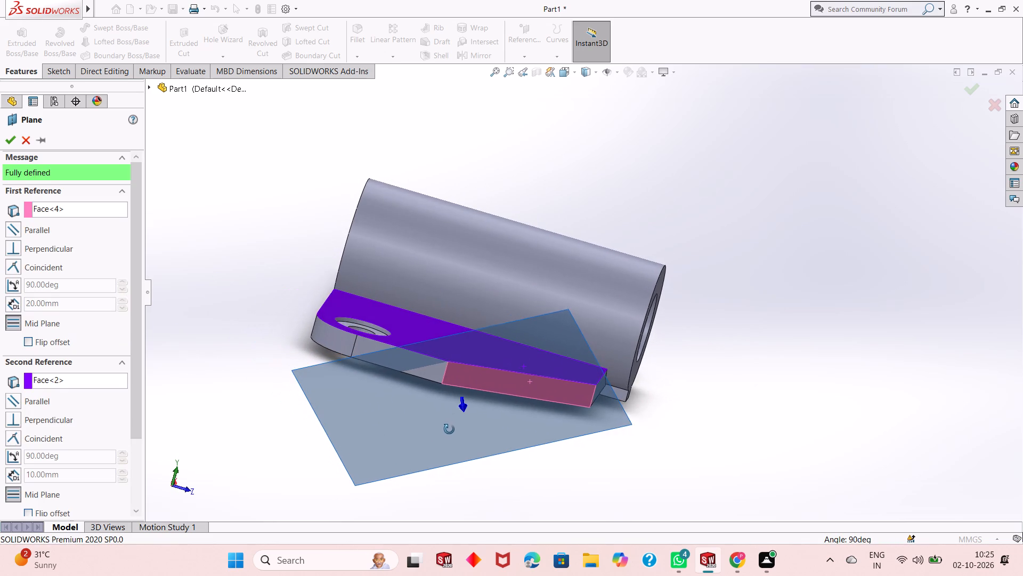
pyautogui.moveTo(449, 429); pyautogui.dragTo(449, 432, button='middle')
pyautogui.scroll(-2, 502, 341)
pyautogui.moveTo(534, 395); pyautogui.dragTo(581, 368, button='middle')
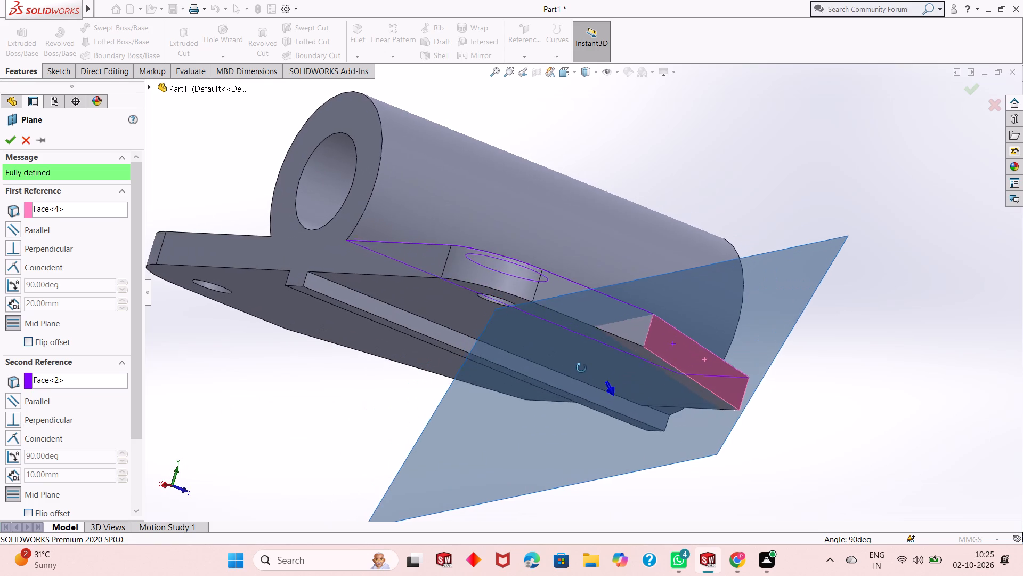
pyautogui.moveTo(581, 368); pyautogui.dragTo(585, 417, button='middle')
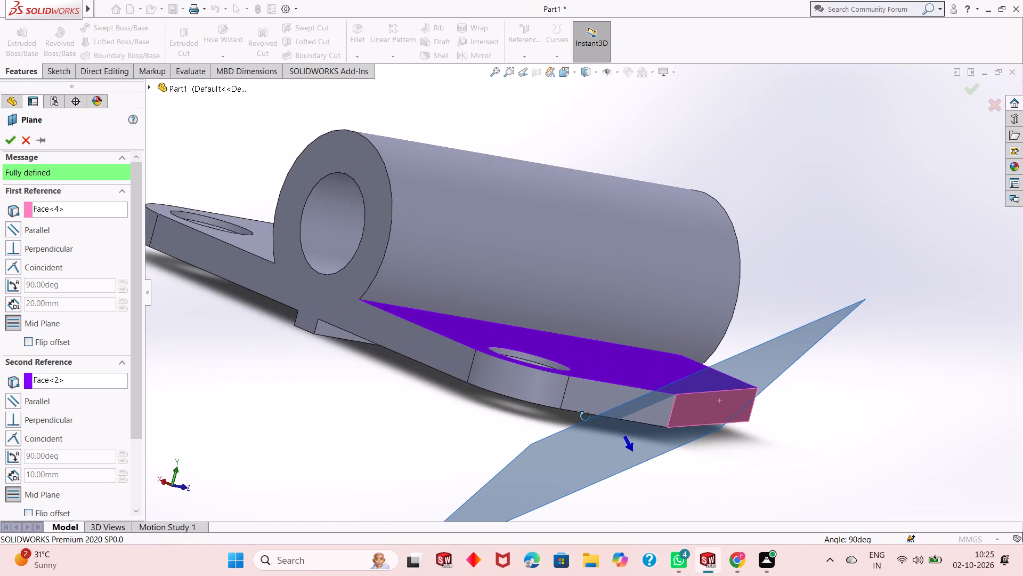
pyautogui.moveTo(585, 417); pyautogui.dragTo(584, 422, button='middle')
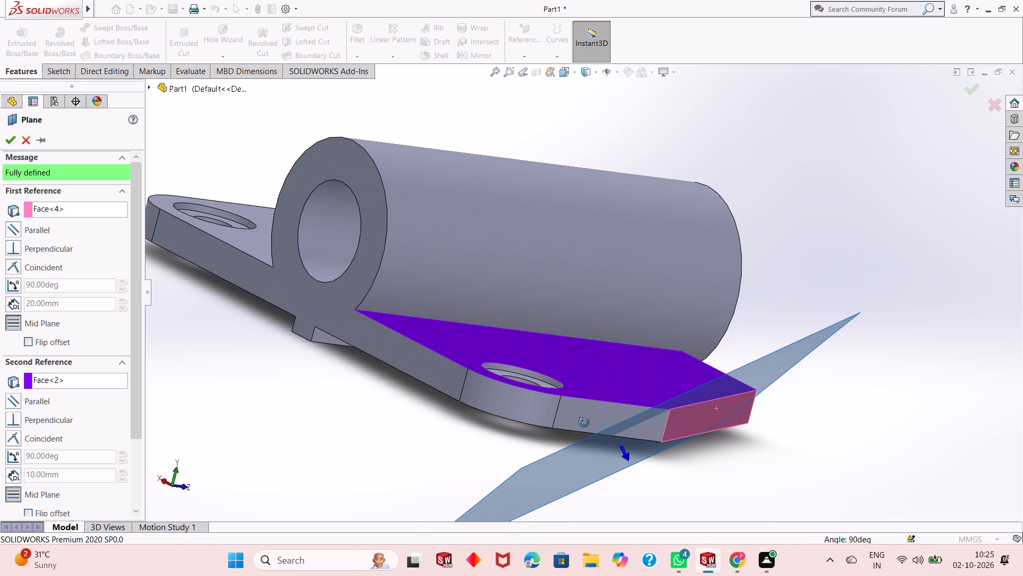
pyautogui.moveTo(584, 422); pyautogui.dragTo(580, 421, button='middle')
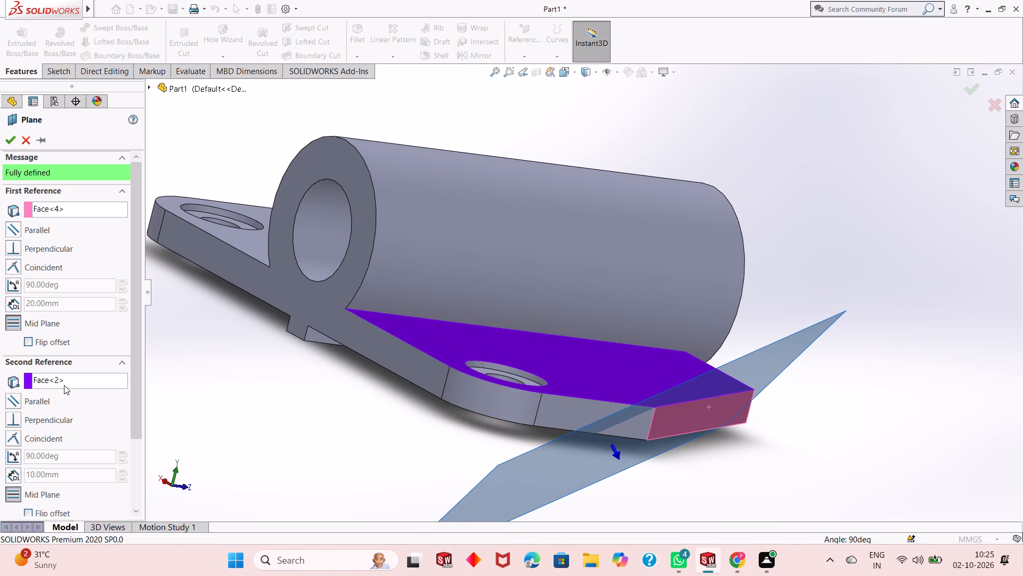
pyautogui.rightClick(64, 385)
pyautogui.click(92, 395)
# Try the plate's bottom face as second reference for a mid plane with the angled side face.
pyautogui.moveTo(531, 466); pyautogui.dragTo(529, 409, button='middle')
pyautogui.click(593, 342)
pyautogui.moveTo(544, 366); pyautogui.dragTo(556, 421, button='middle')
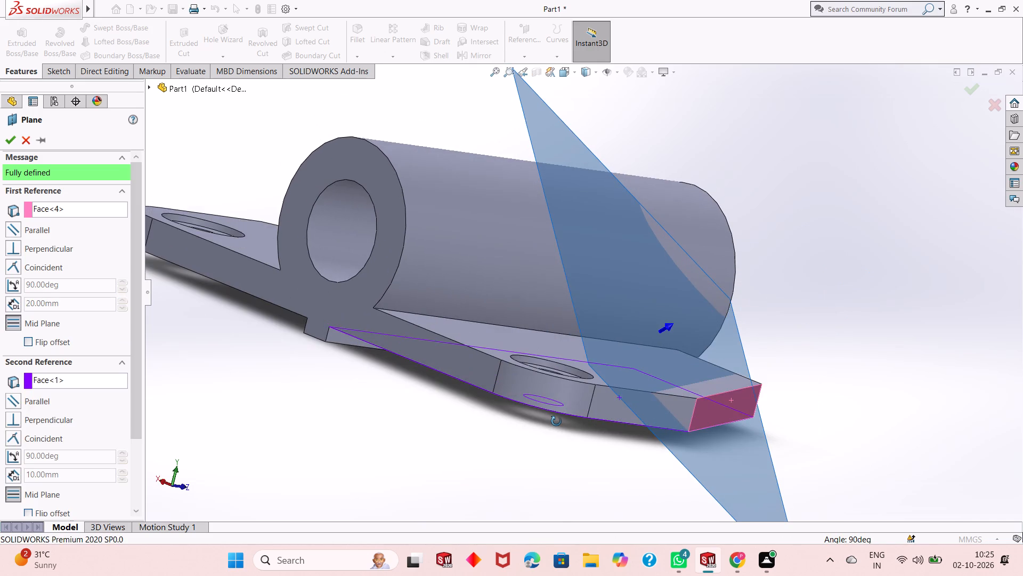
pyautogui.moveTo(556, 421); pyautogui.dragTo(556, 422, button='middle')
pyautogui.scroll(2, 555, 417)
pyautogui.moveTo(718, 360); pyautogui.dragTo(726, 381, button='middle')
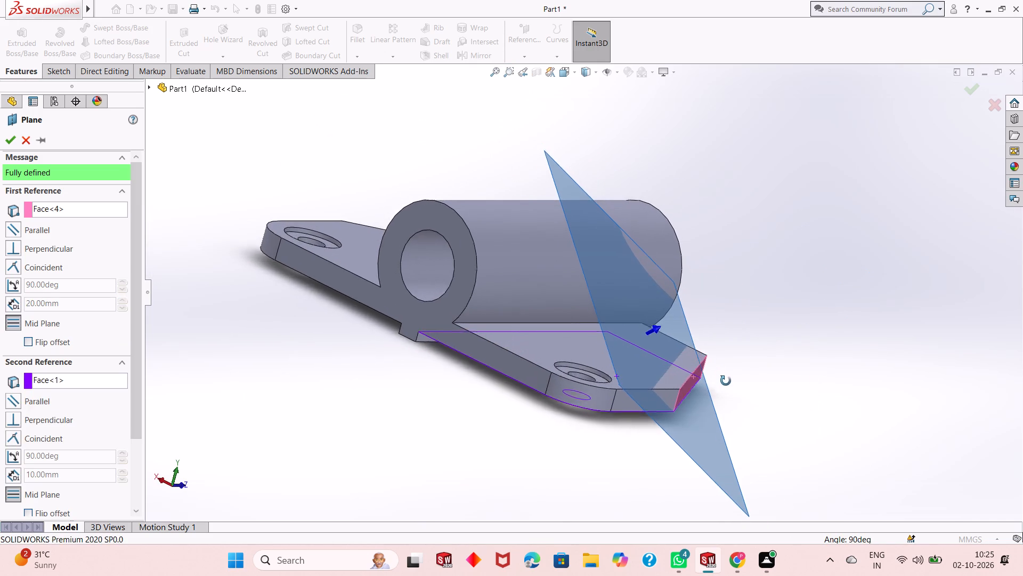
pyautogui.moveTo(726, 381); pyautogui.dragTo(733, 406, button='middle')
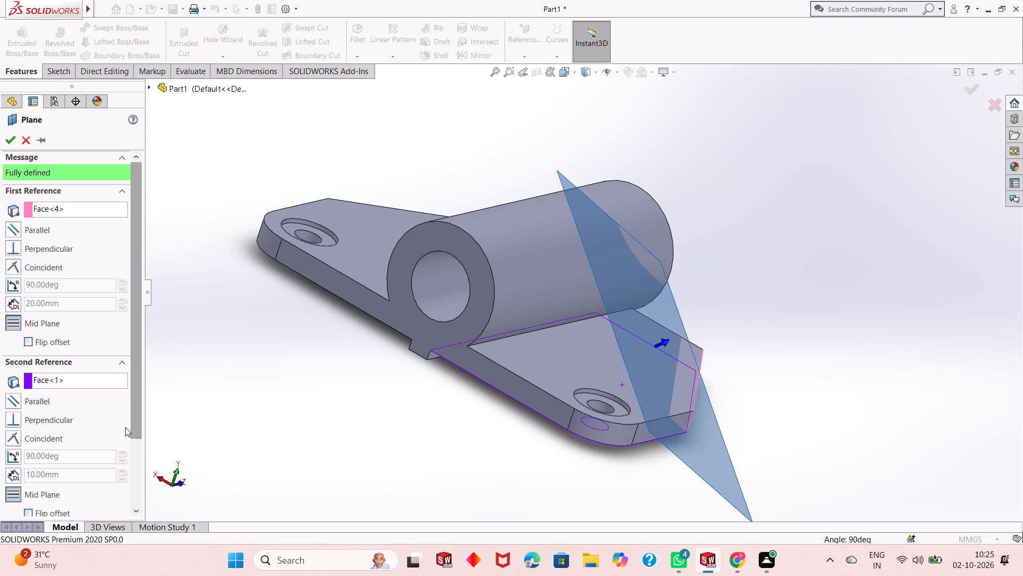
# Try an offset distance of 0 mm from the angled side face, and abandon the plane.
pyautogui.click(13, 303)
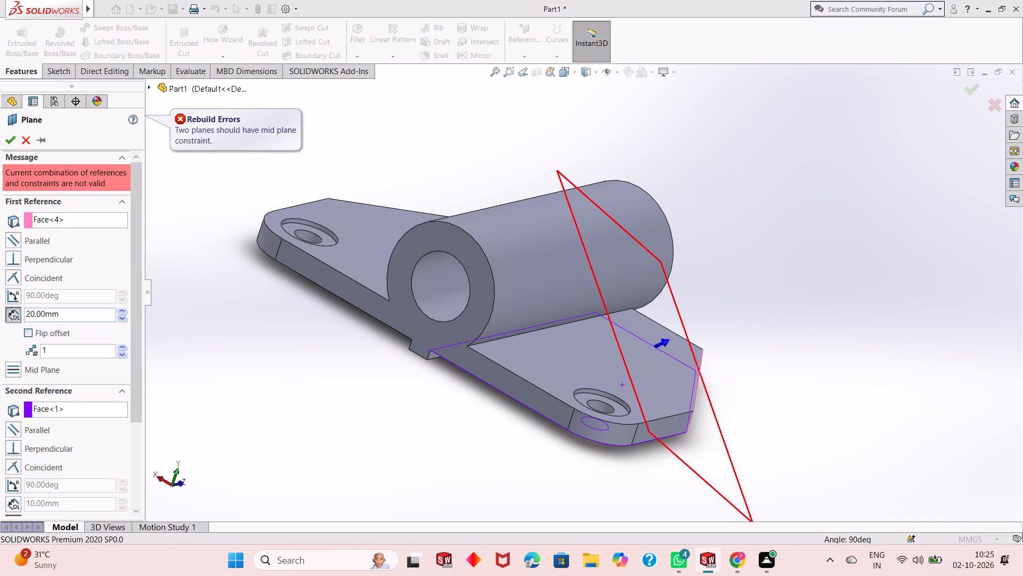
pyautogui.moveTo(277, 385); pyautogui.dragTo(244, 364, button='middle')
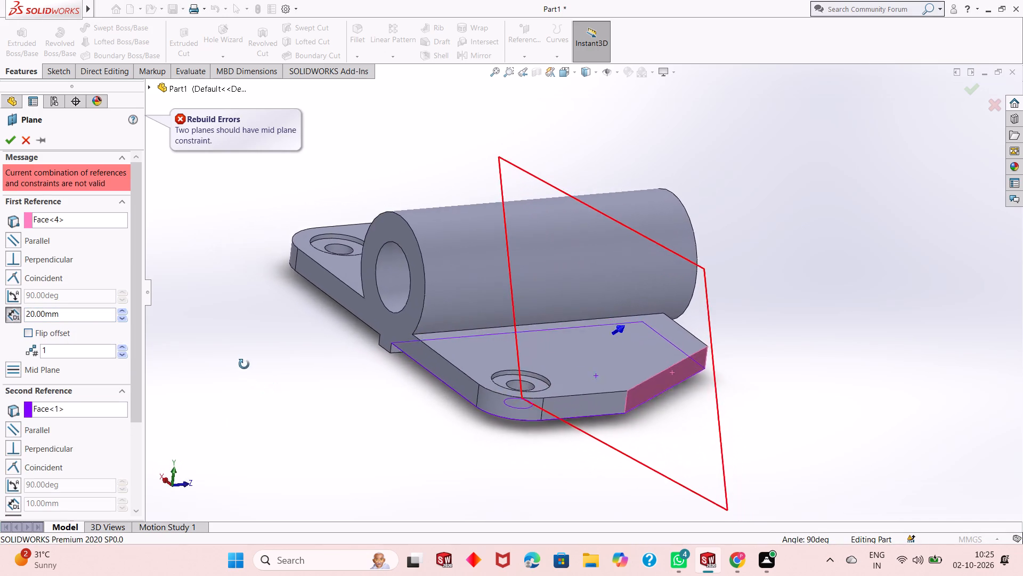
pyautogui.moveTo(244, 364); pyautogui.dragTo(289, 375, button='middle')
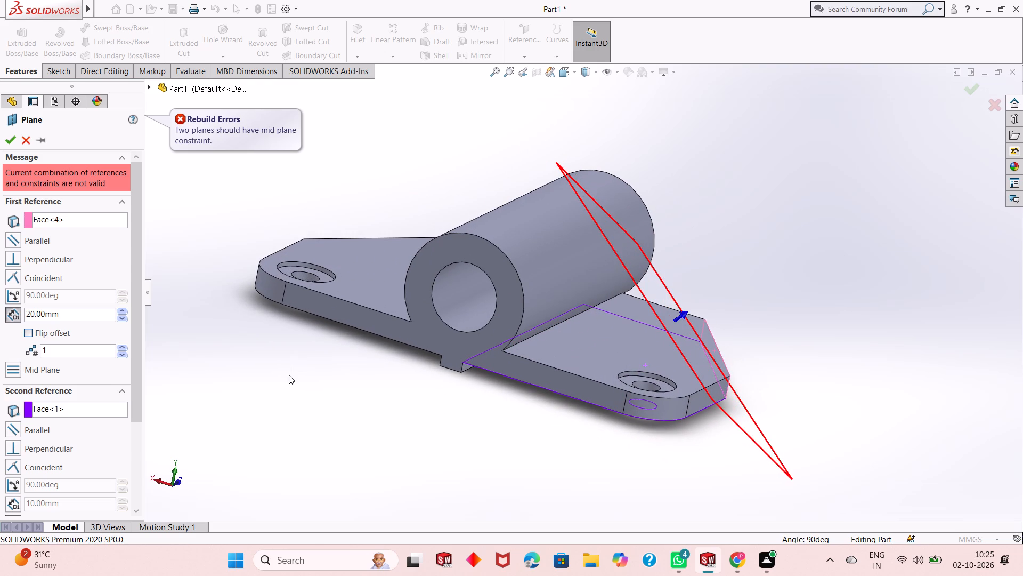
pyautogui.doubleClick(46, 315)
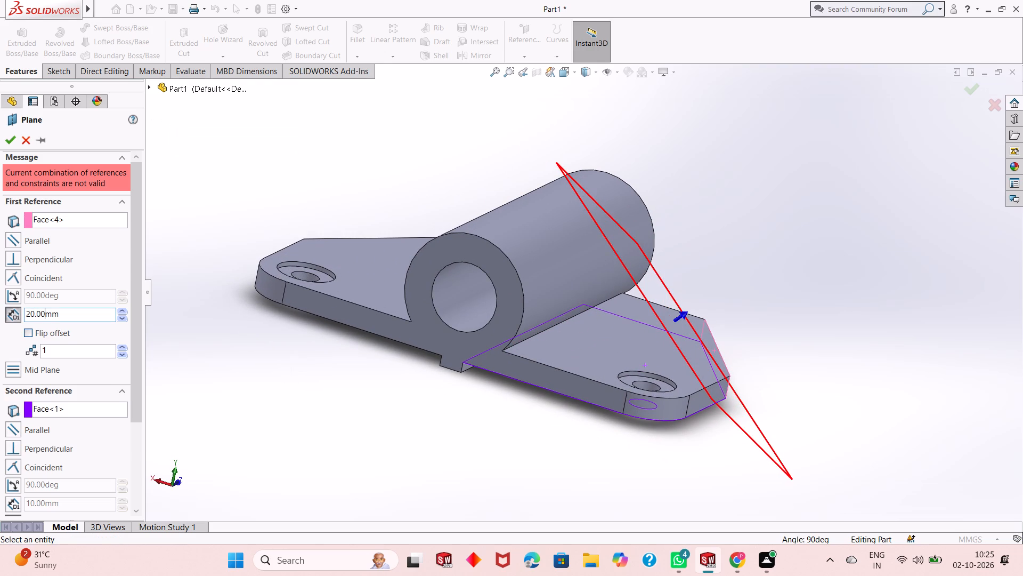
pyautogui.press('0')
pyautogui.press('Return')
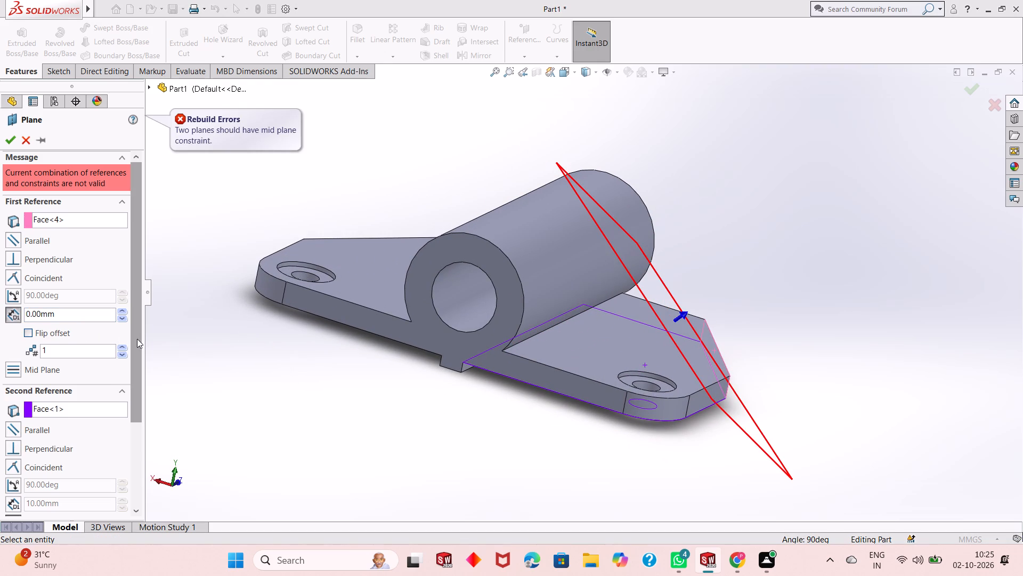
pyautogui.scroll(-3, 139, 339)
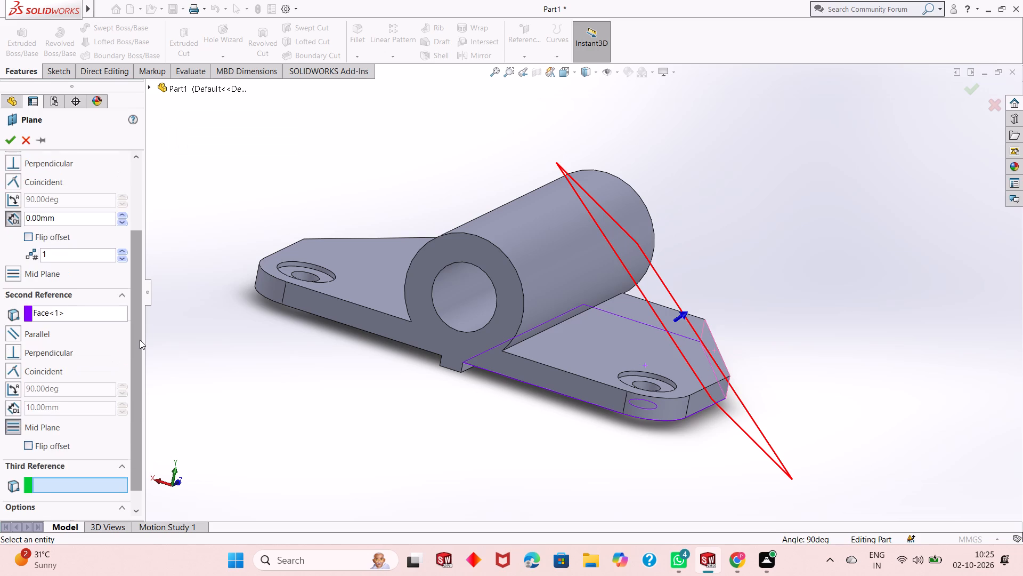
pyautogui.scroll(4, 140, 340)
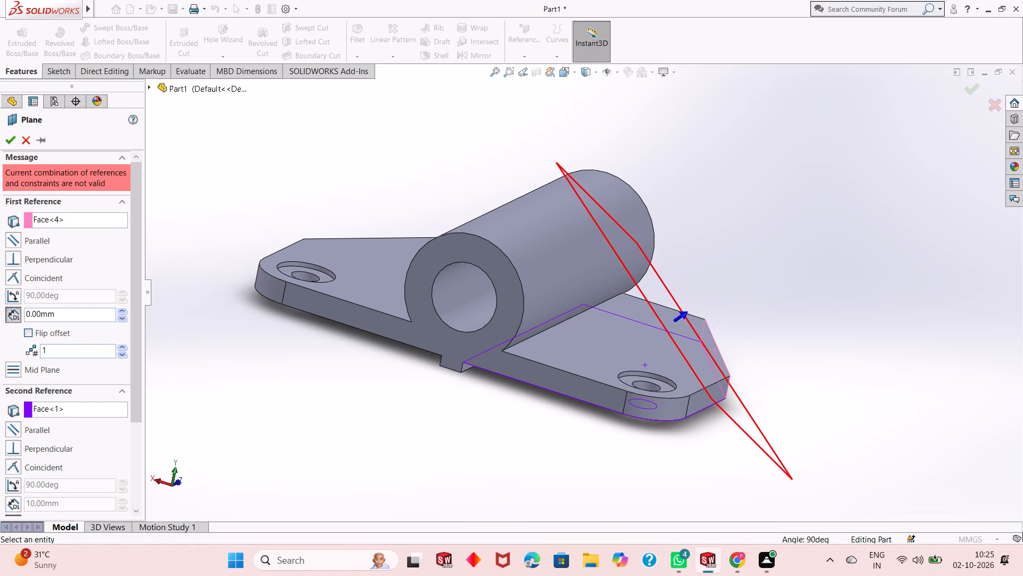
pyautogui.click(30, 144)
# Start a new reference plane with the plate's angled side face as its first reference.
pyautogui.click(521, 44)
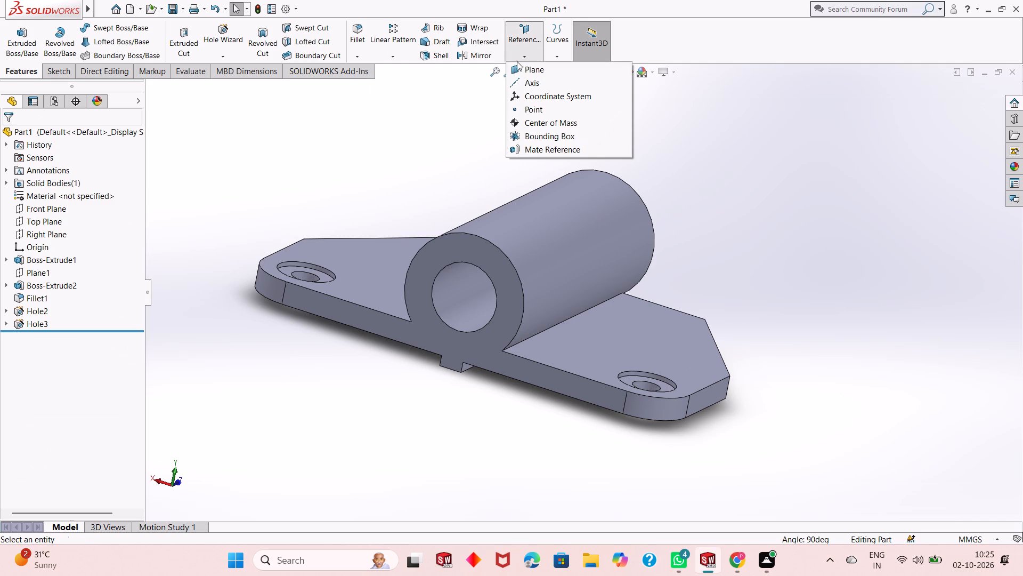
pyautogui.click(525, 69)
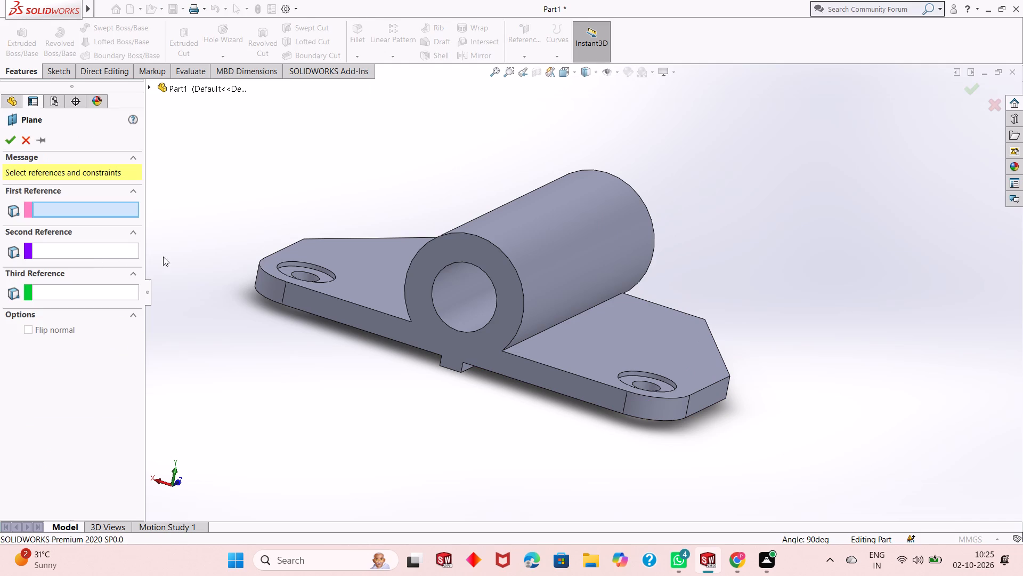
pyautogui.moveTo(728, 353); pyautogui.dragTo(714, 367, button='middle')
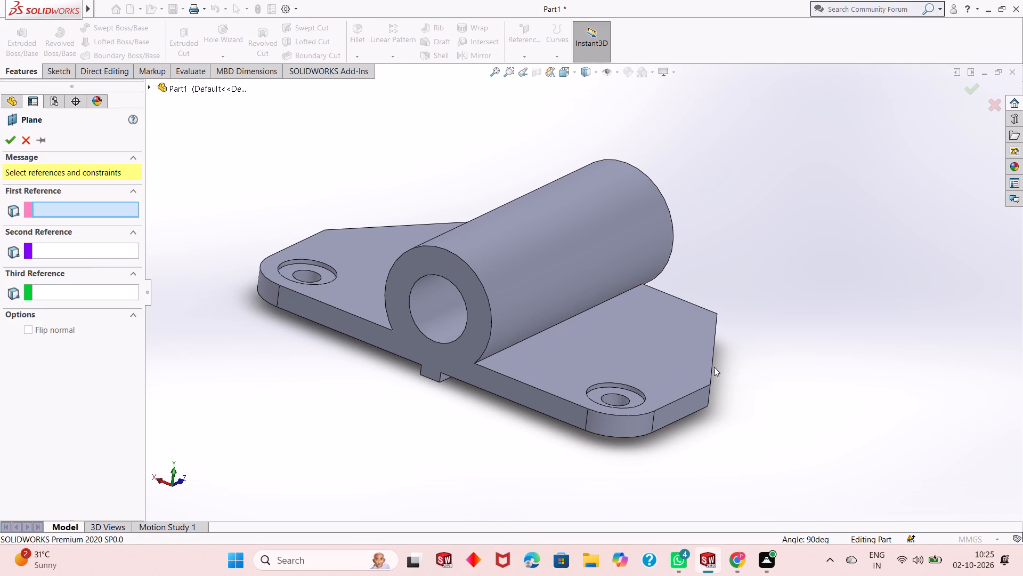
pyautogui.moveTo(714, 367); pyautogui.dragTo(704, 344, button='middle')
pyautogui.click(701, 357)
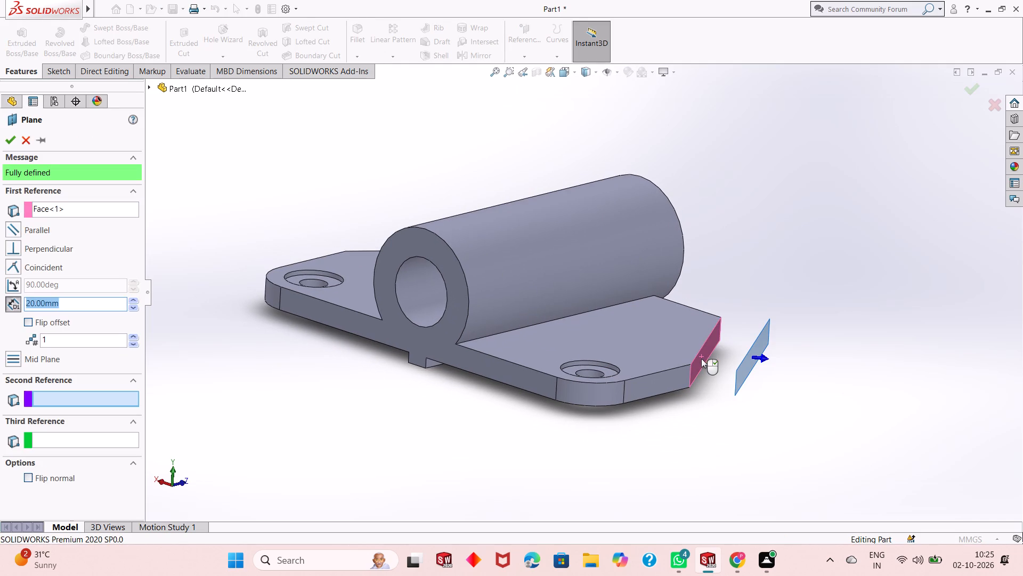
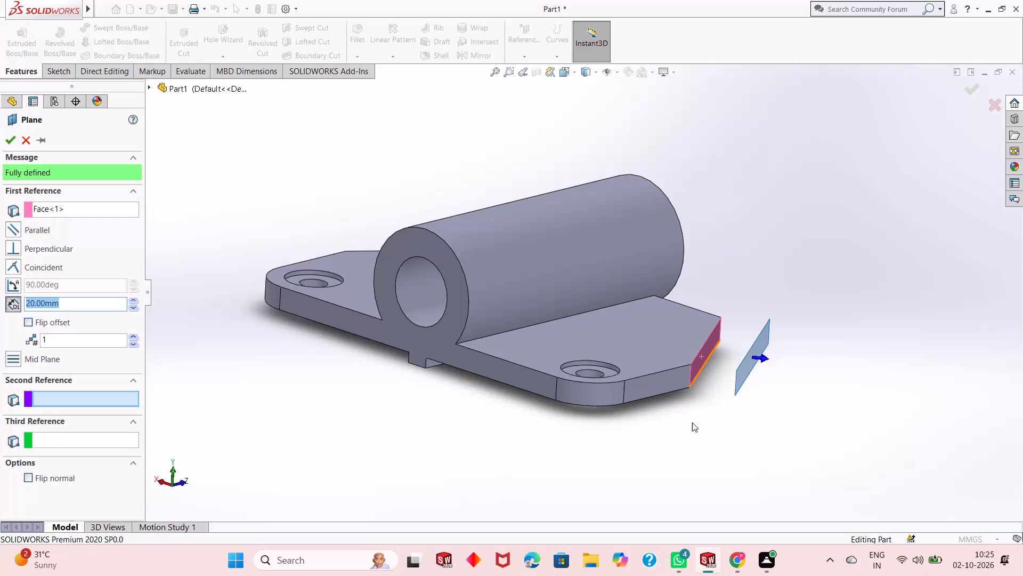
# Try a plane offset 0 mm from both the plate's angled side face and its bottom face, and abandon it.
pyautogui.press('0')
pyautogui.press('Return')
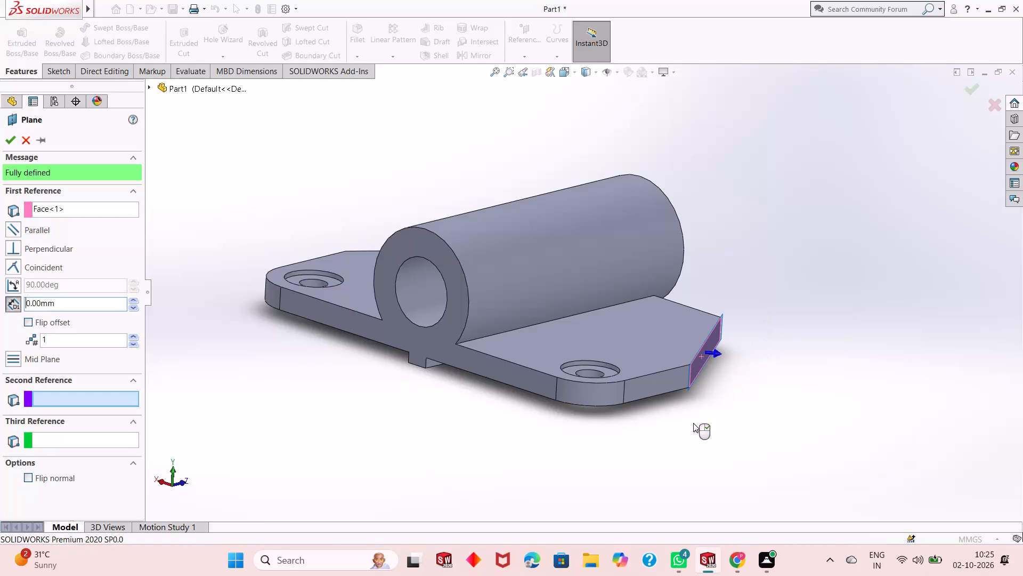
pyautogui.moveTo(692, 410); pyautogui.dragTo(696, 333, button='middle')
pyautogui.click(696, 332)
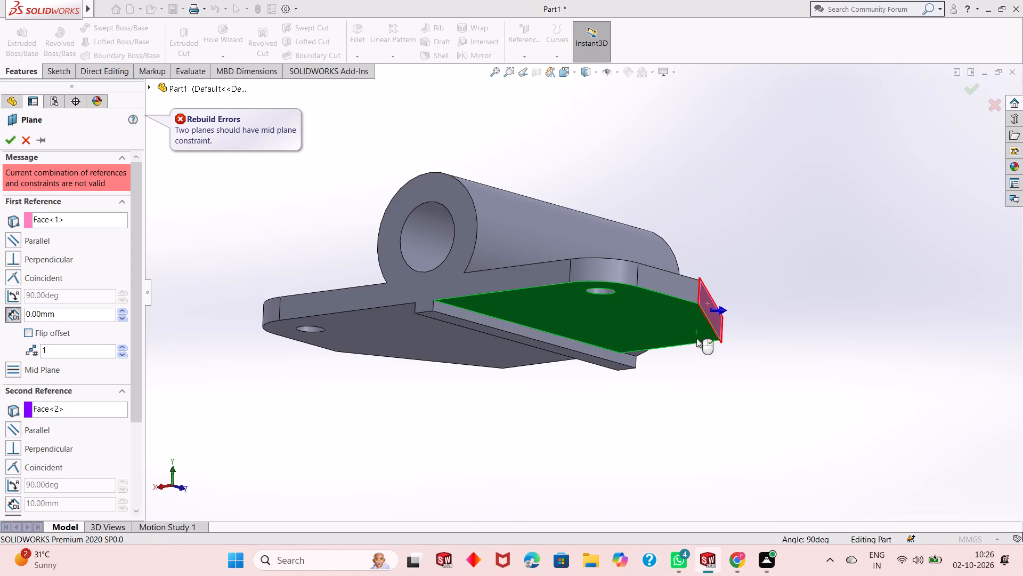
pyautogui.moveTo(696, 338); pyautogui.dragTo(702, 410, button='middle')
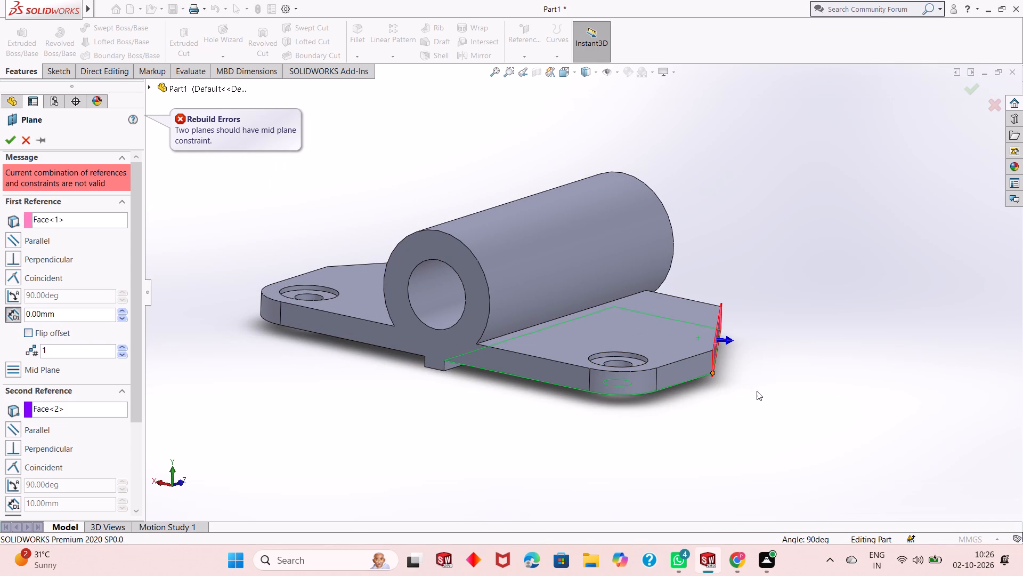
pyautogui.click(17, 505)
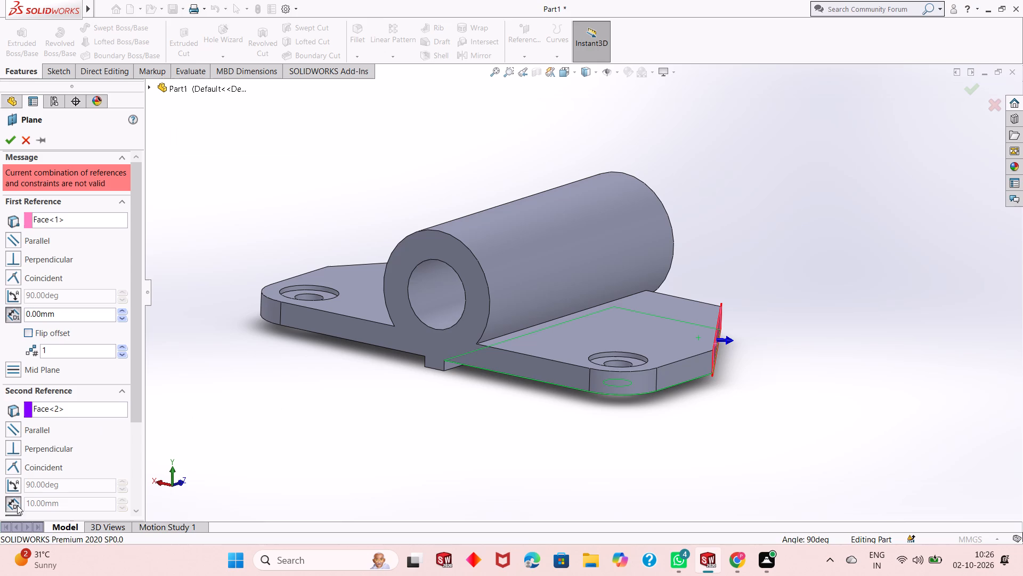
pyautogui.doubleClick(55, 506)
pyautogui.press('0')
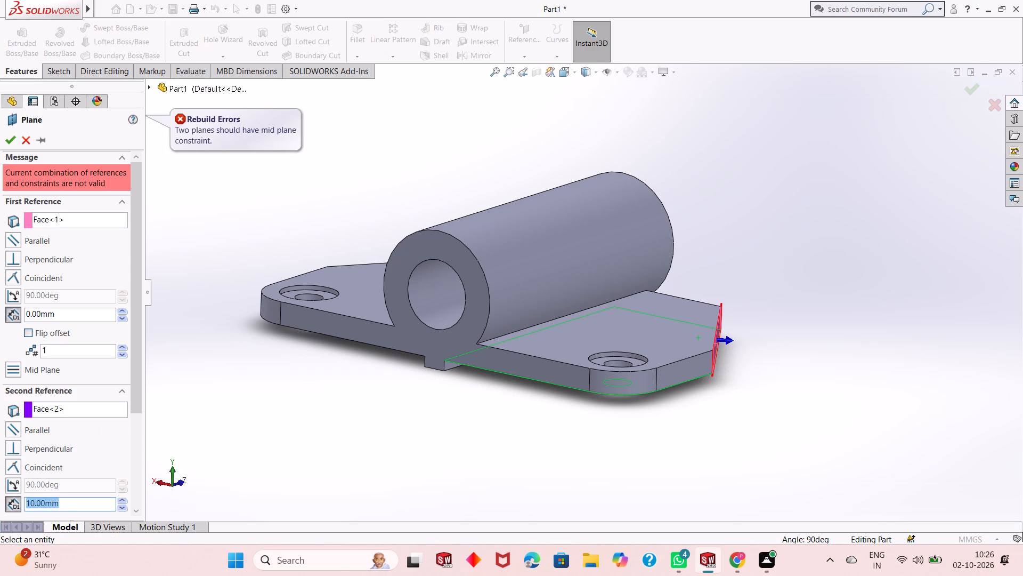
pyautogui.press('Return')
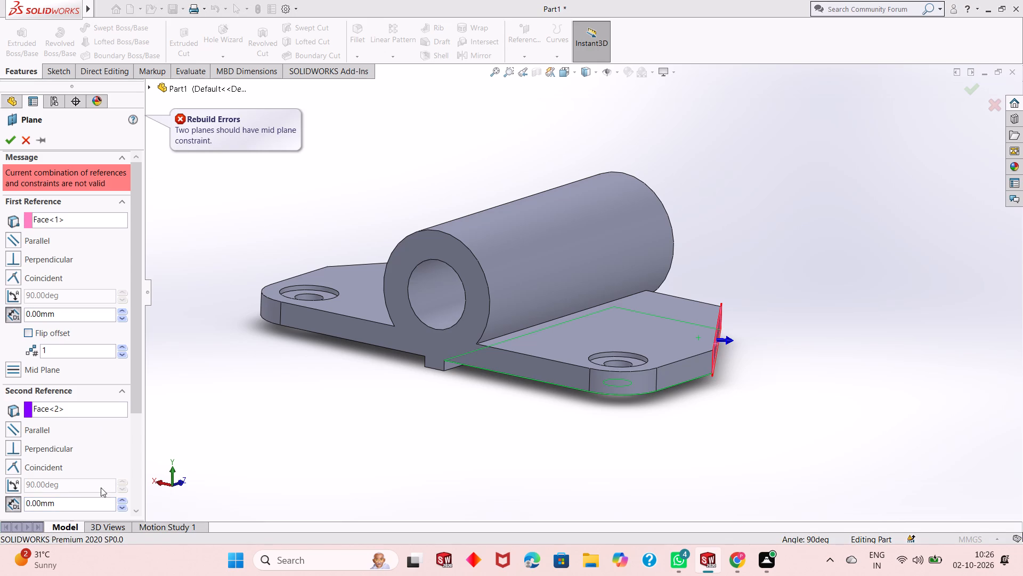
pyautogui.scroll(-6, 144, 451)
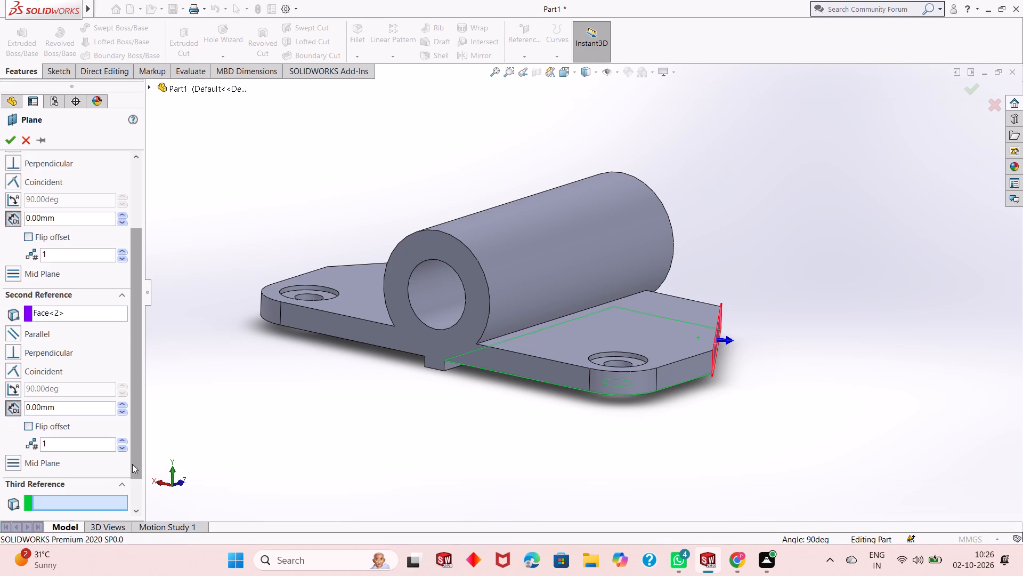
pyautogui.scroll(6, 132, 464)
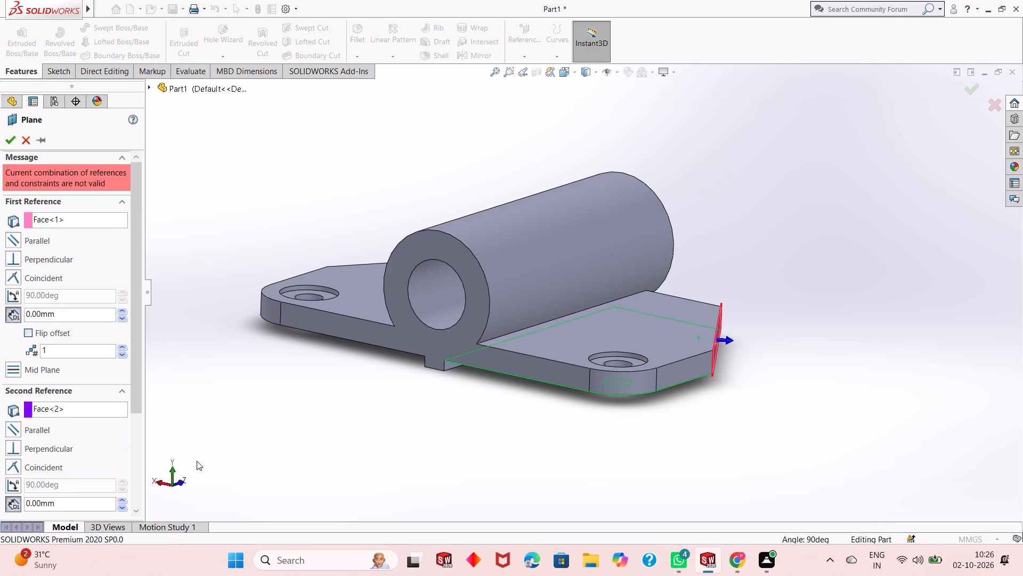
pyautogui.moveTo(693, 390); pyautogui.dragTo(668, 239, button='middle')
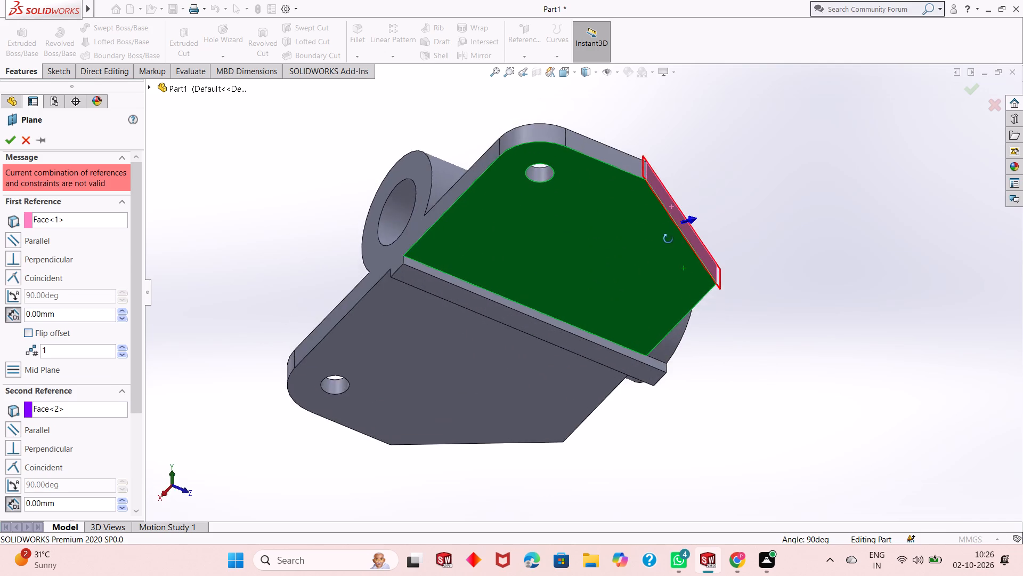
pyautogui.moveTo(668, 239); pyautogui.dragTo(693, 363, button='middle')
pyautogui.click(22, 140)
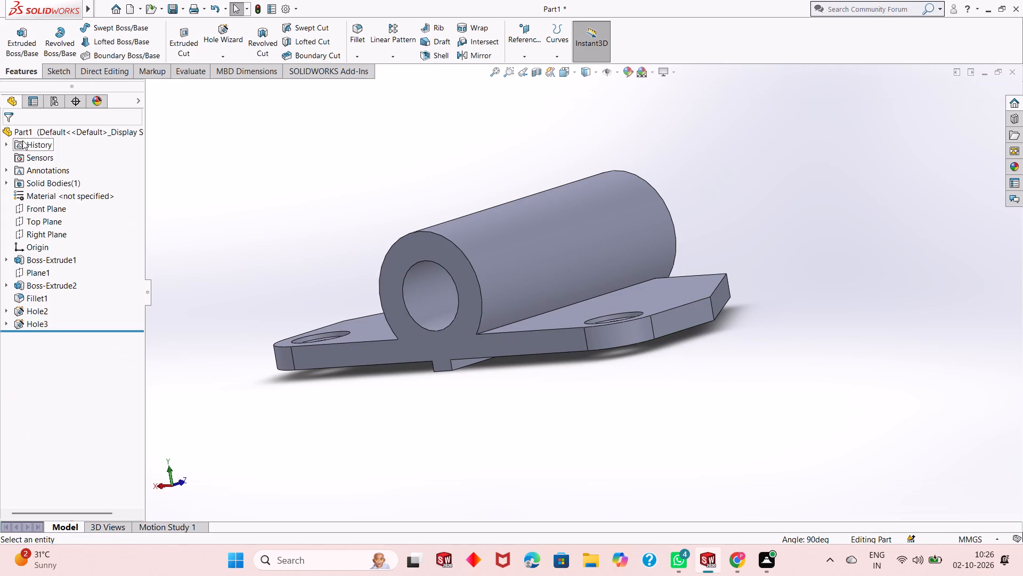
# Examine the plate's angled side faces, underside and cylinder from several directions.
pyautogui.moveTo(726, 347); pyautogui.dragTo(703, 261, button='middle')
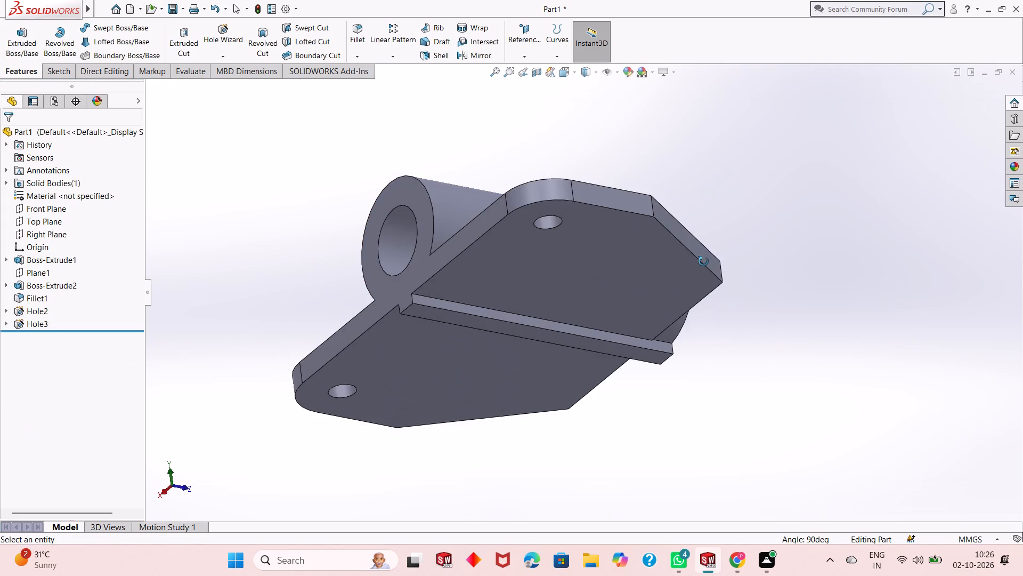
pyautogui.moveTo(703, 261); pyautogui.dragTo(541, 335, button='middle')
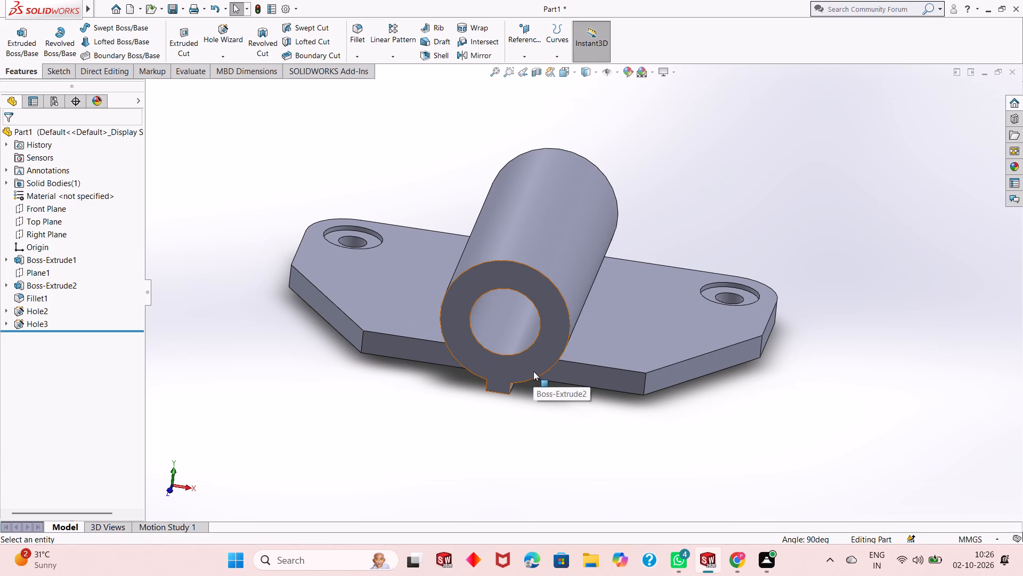
pyautogui.moveTo(776, 391); pyautogui.dragTo(745, 327, button='middle')
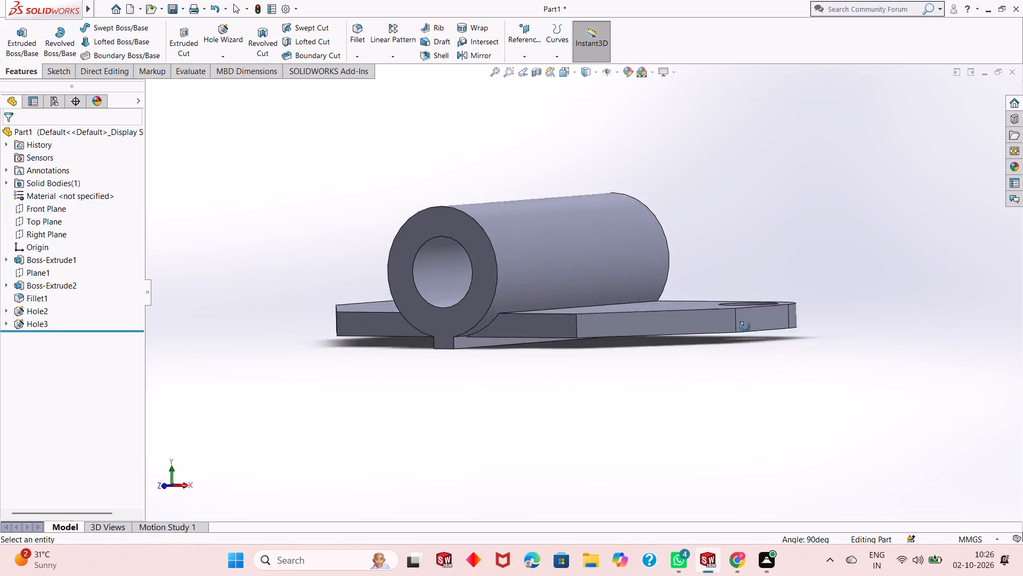
pyautogui.moveTo(745, 327); pyautogui.dragTo(774, 376, button='middle')
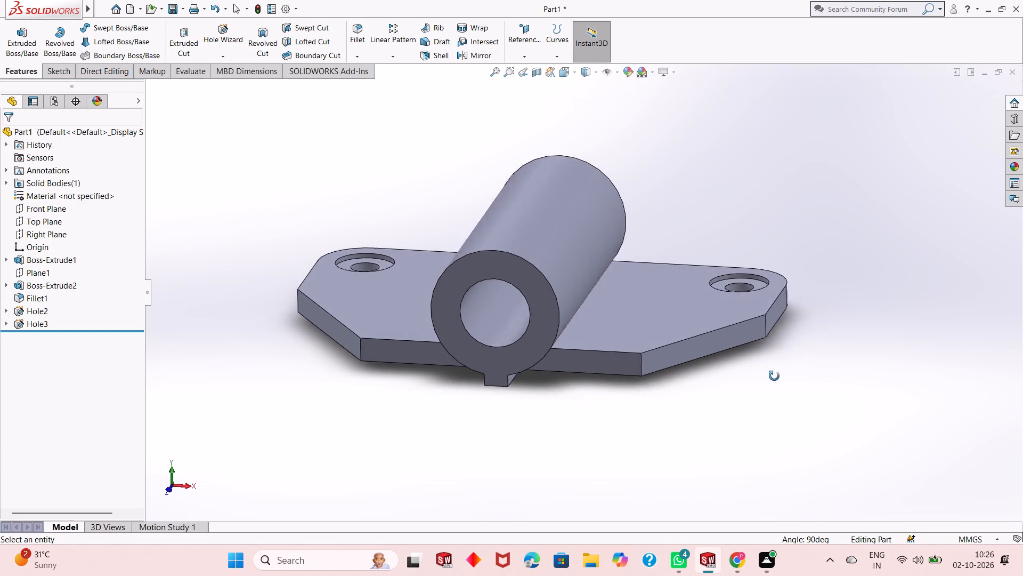
pyautogui.moveTo(774, 376); pyautogui.dragTo(783, 368, button='middle')
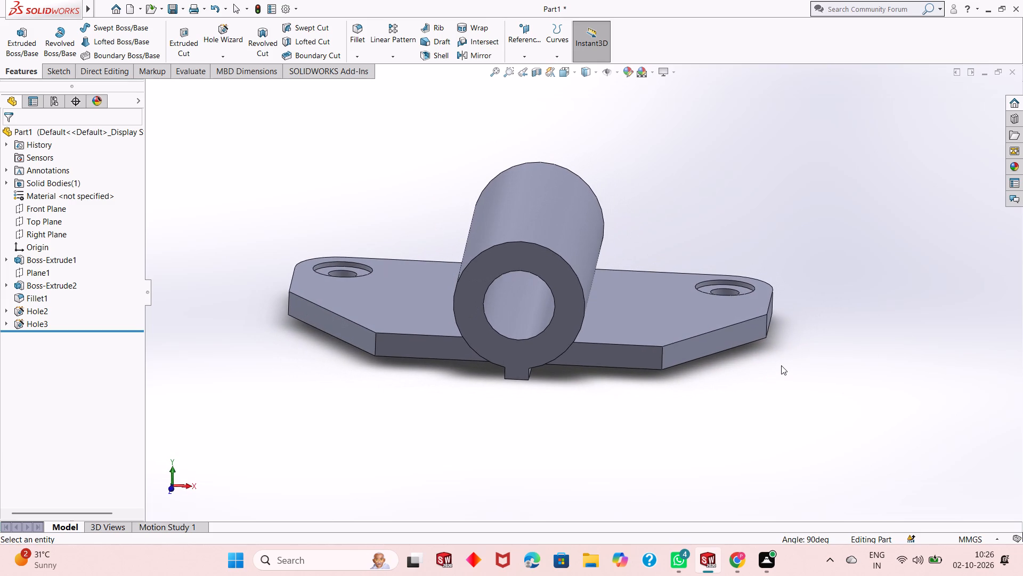
pyautogui.moveTo(781, 367); pyautogui.dragTo(775, 392, button='middle')
pyautogui.moveTo(624, 335); pyautogui.dragTo(814, 221, button='middle')
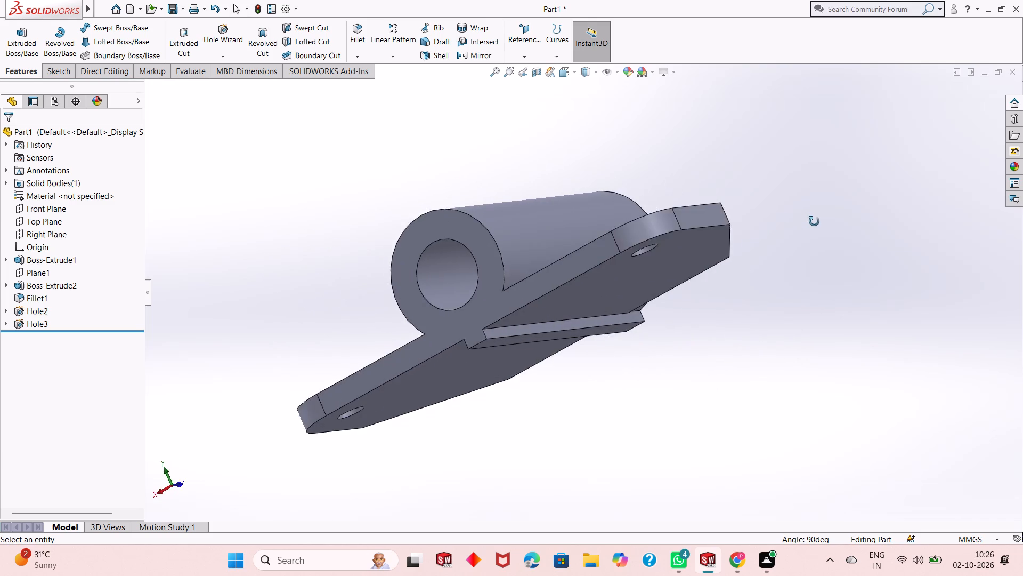
pyautogui.moveTo(814, 221); pyautogui.dragTo(628, 370, button='middle')
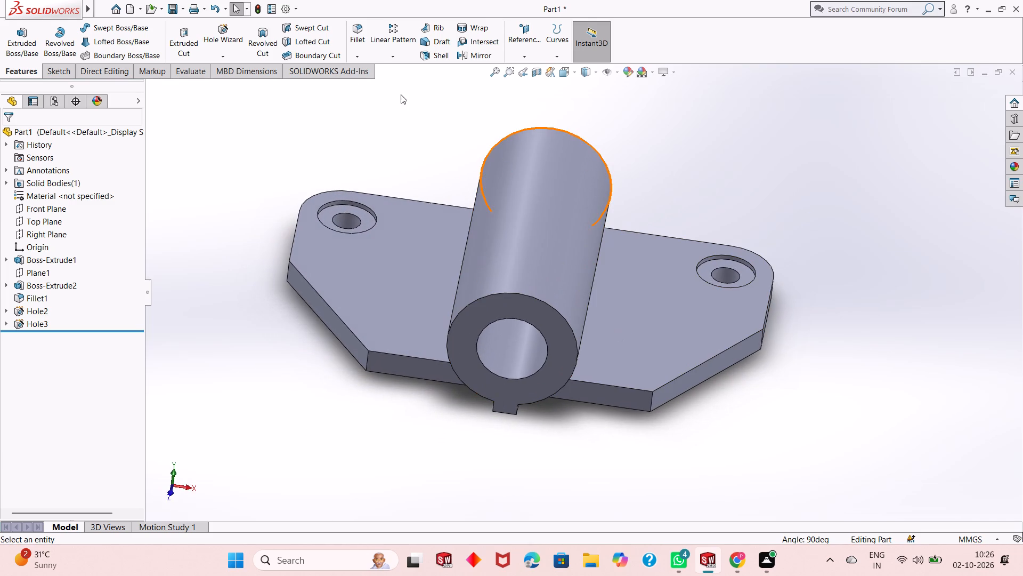
pyautogui.scroll(-3, 368, 304)
pyautogui.scroll(3, 367, 305)
pyautogui.moveTo(336, 350); pyautogui.dragTo(304, 326, button='middle')
pyautogui.scroll(1, 342, 266)
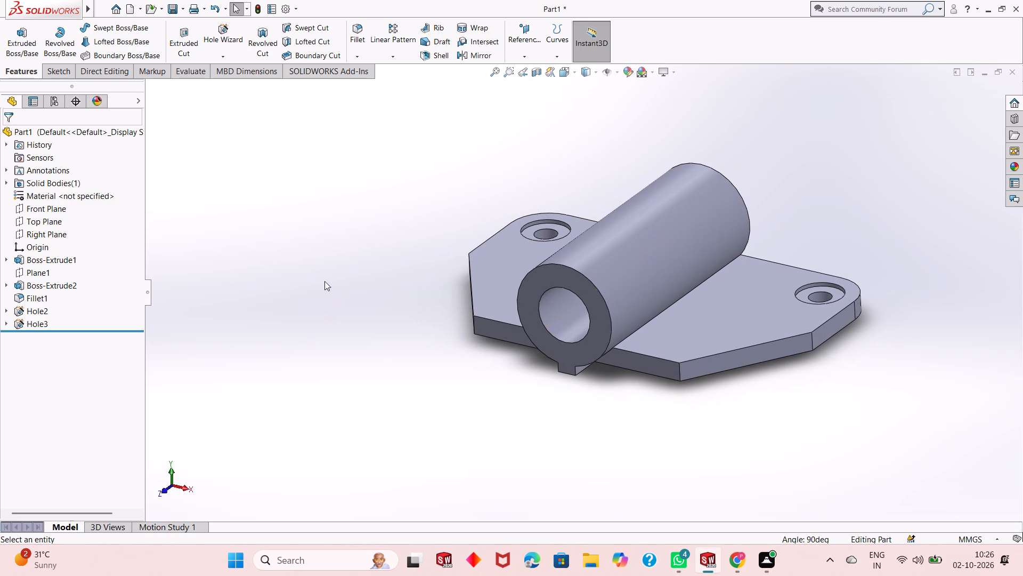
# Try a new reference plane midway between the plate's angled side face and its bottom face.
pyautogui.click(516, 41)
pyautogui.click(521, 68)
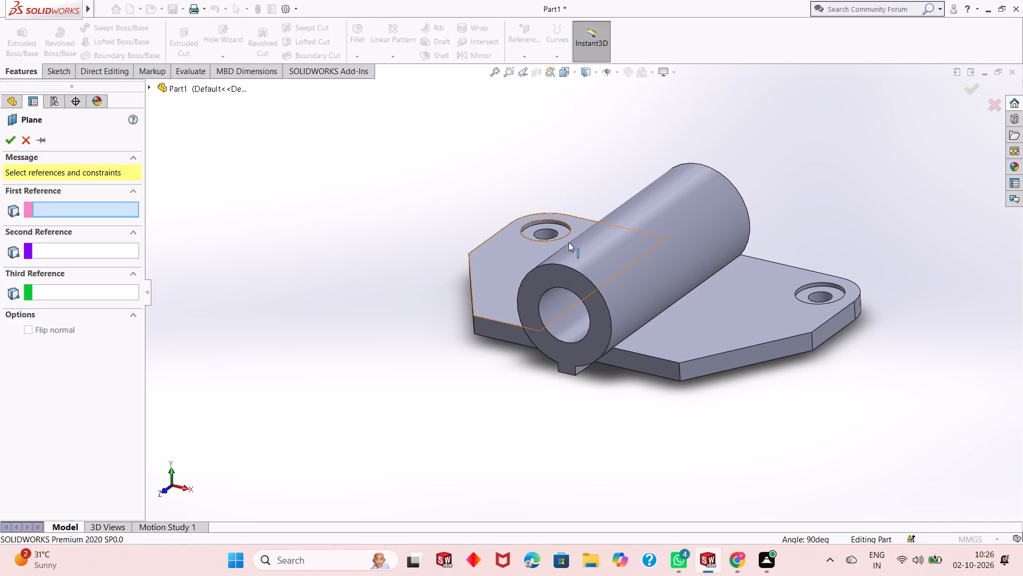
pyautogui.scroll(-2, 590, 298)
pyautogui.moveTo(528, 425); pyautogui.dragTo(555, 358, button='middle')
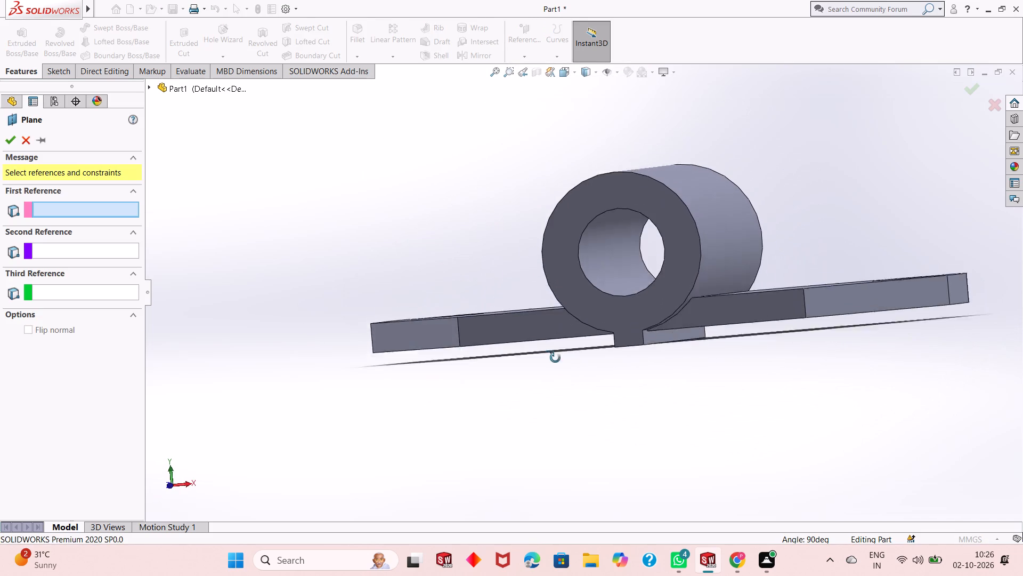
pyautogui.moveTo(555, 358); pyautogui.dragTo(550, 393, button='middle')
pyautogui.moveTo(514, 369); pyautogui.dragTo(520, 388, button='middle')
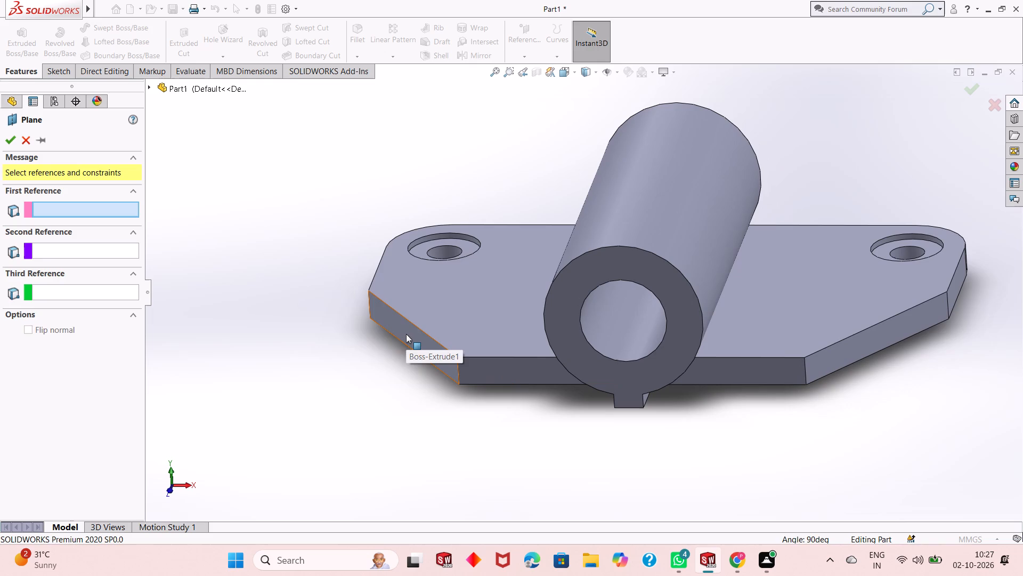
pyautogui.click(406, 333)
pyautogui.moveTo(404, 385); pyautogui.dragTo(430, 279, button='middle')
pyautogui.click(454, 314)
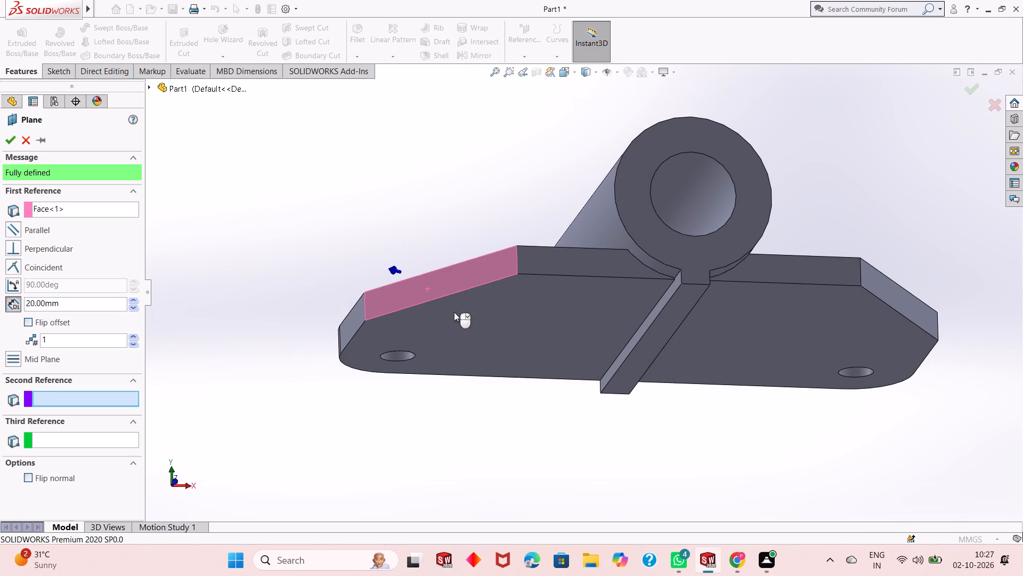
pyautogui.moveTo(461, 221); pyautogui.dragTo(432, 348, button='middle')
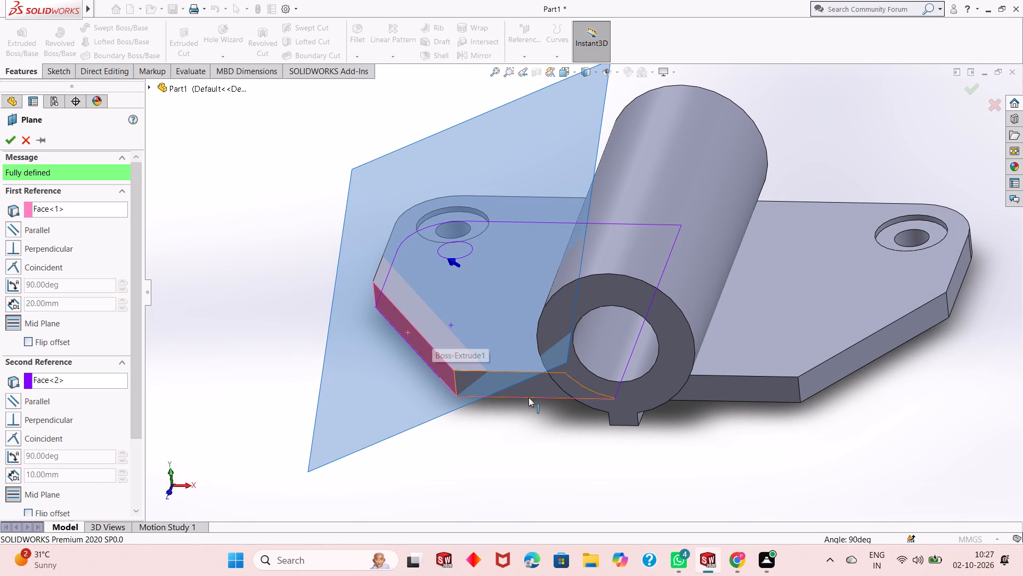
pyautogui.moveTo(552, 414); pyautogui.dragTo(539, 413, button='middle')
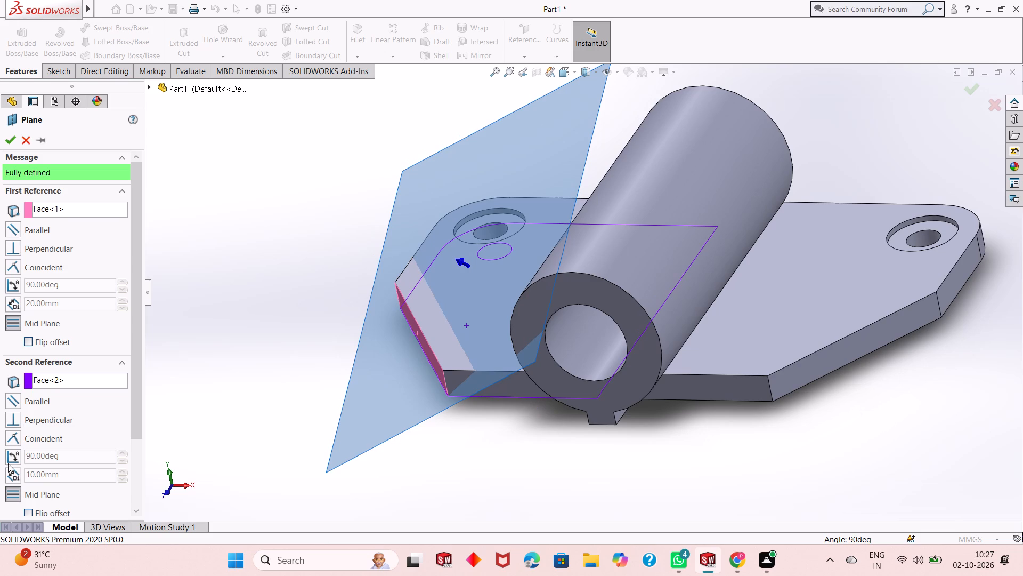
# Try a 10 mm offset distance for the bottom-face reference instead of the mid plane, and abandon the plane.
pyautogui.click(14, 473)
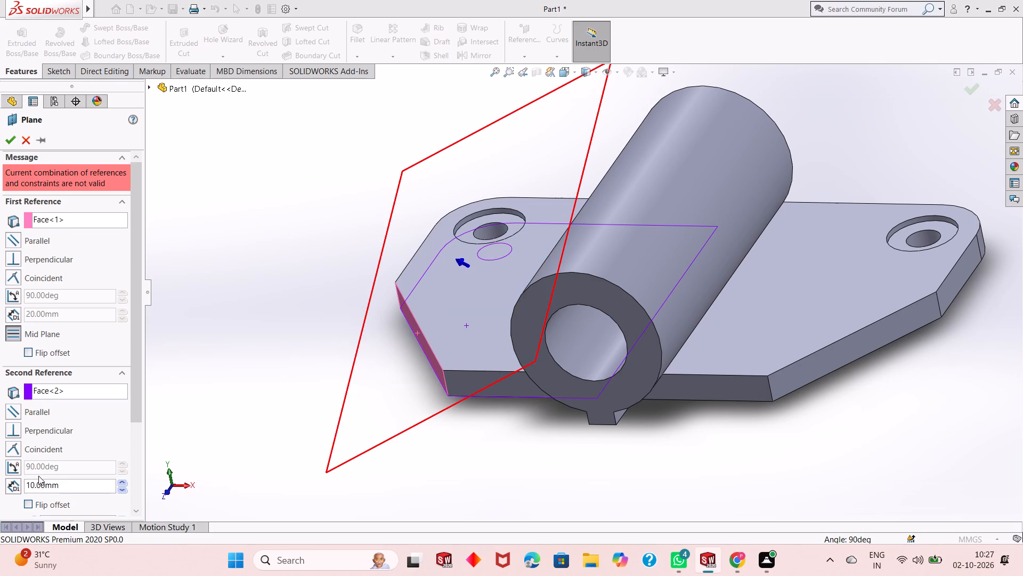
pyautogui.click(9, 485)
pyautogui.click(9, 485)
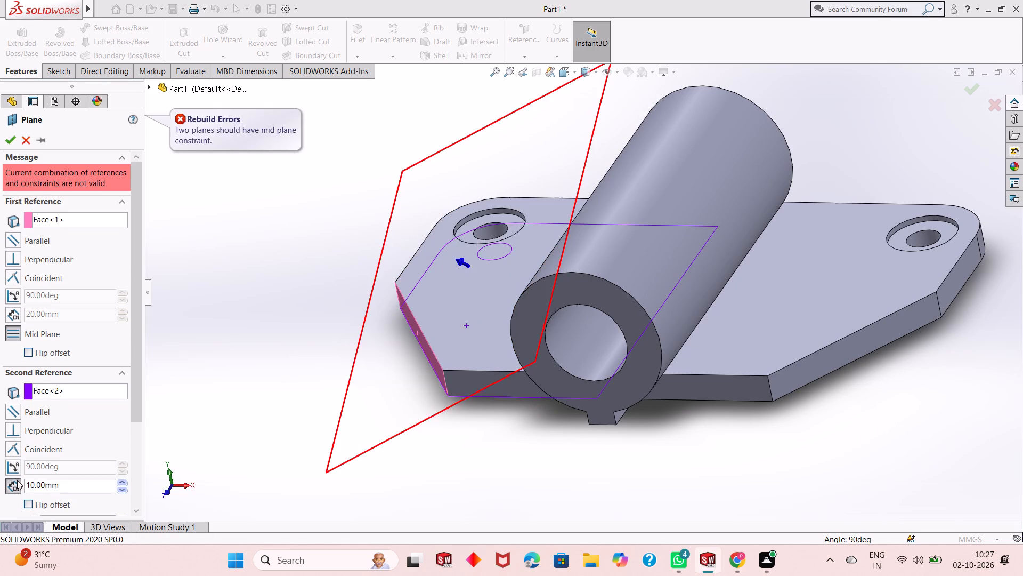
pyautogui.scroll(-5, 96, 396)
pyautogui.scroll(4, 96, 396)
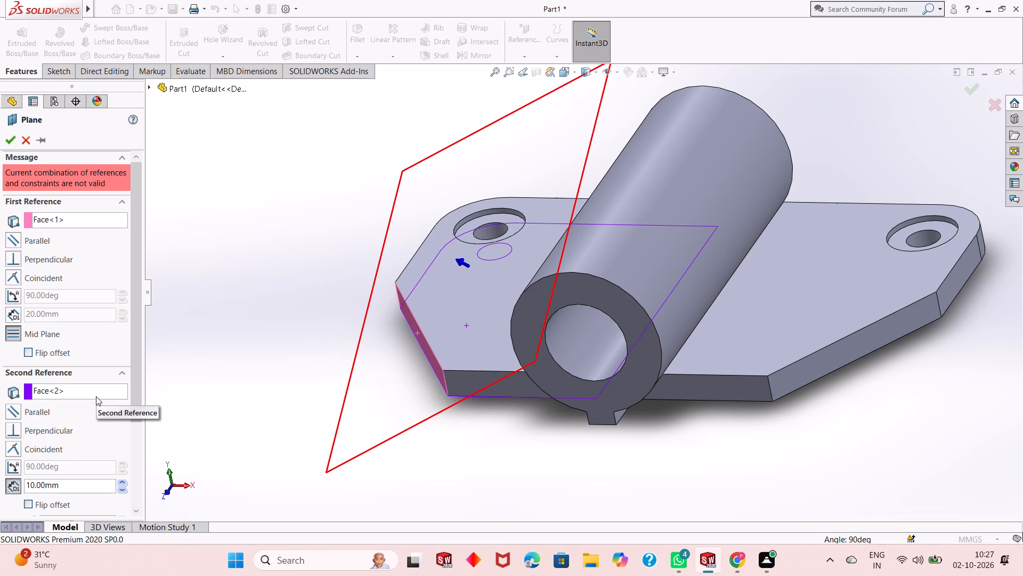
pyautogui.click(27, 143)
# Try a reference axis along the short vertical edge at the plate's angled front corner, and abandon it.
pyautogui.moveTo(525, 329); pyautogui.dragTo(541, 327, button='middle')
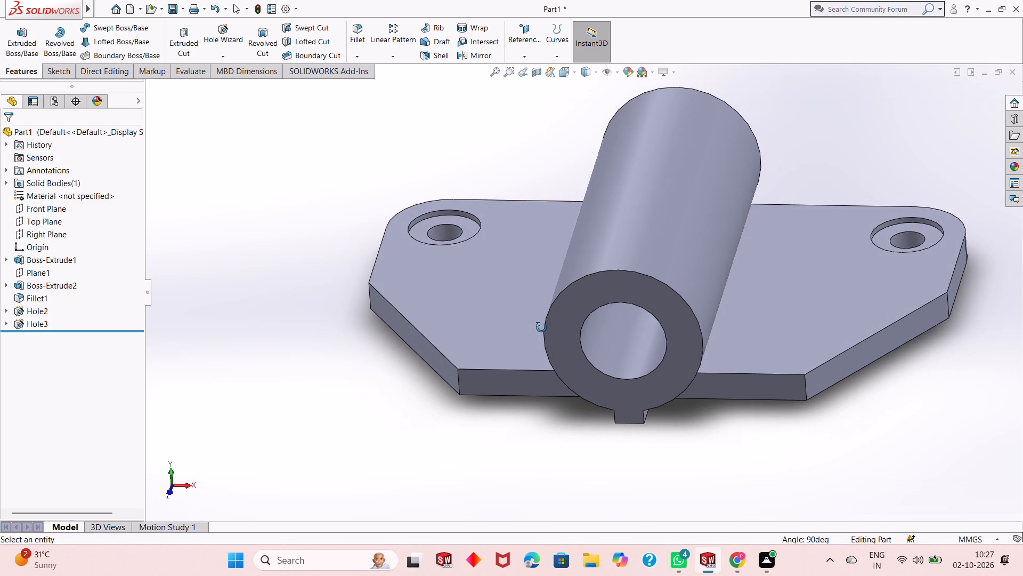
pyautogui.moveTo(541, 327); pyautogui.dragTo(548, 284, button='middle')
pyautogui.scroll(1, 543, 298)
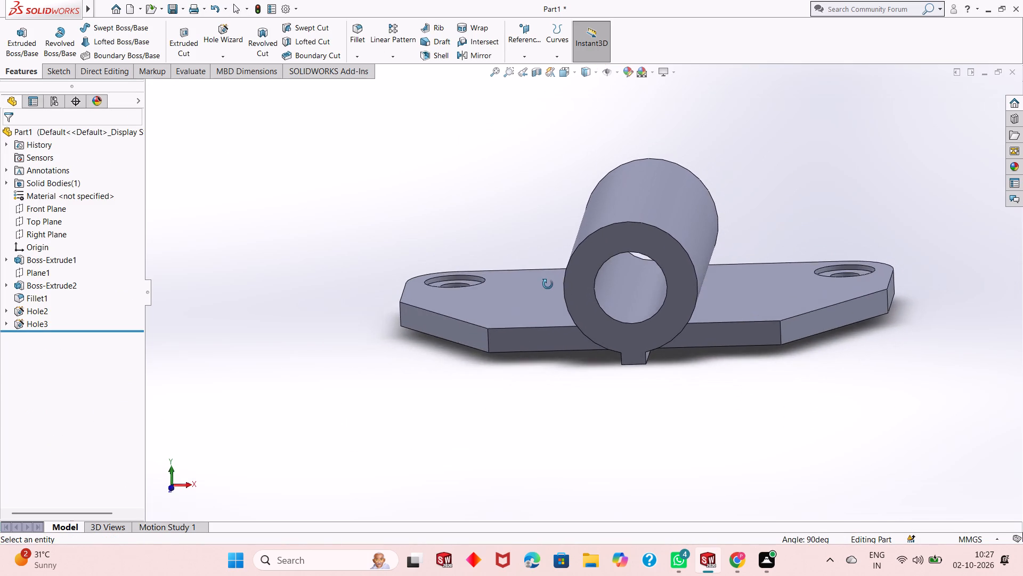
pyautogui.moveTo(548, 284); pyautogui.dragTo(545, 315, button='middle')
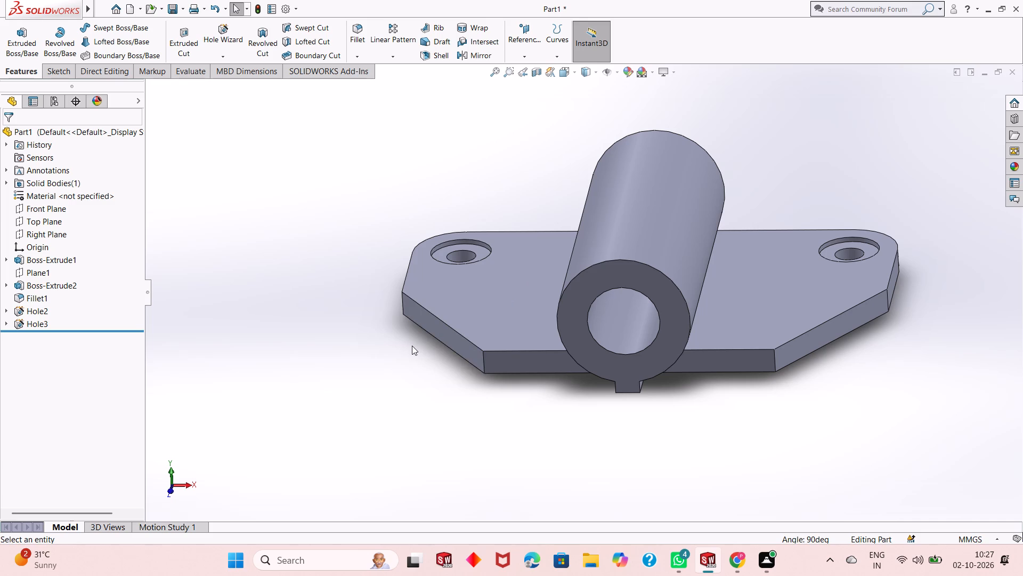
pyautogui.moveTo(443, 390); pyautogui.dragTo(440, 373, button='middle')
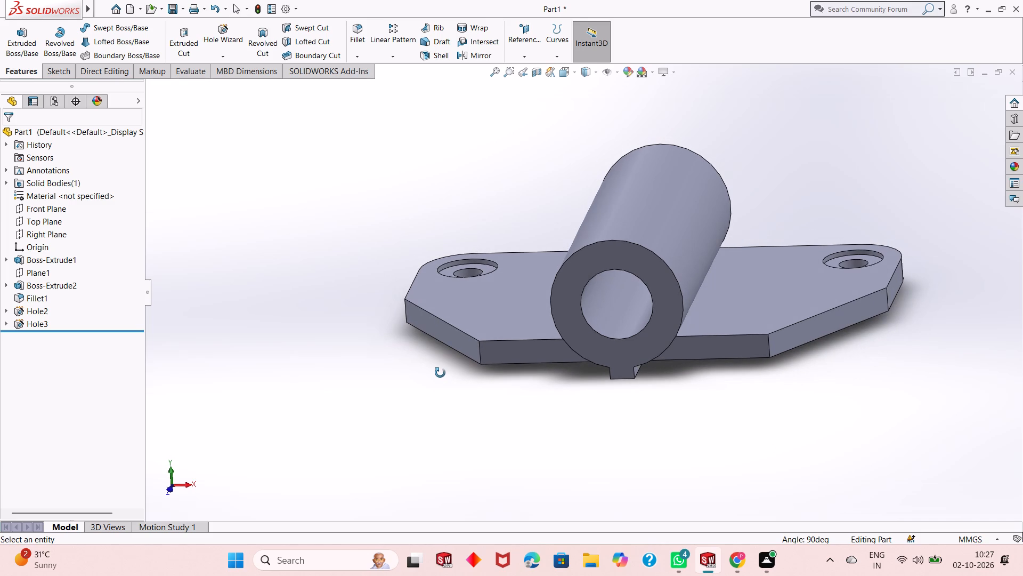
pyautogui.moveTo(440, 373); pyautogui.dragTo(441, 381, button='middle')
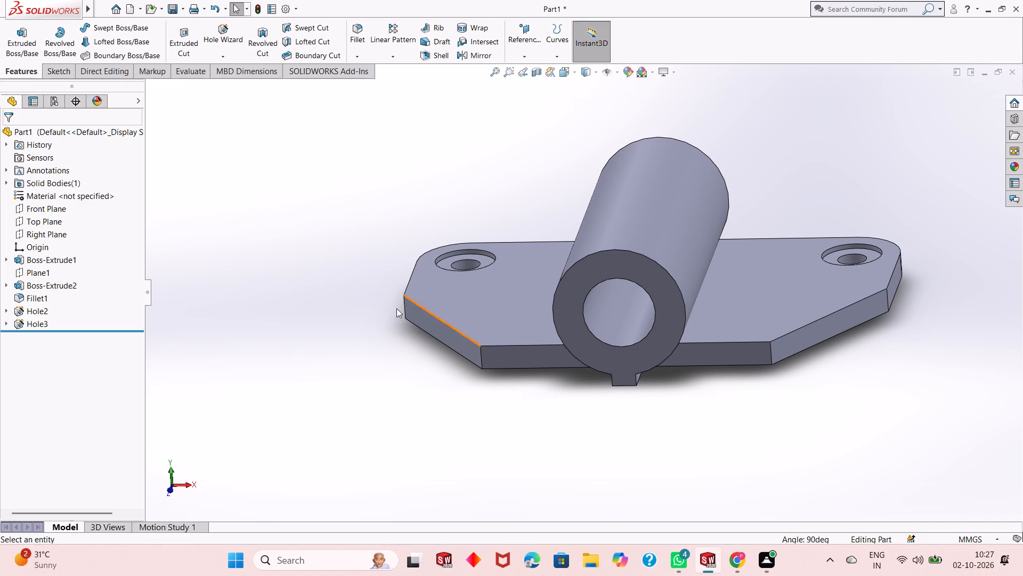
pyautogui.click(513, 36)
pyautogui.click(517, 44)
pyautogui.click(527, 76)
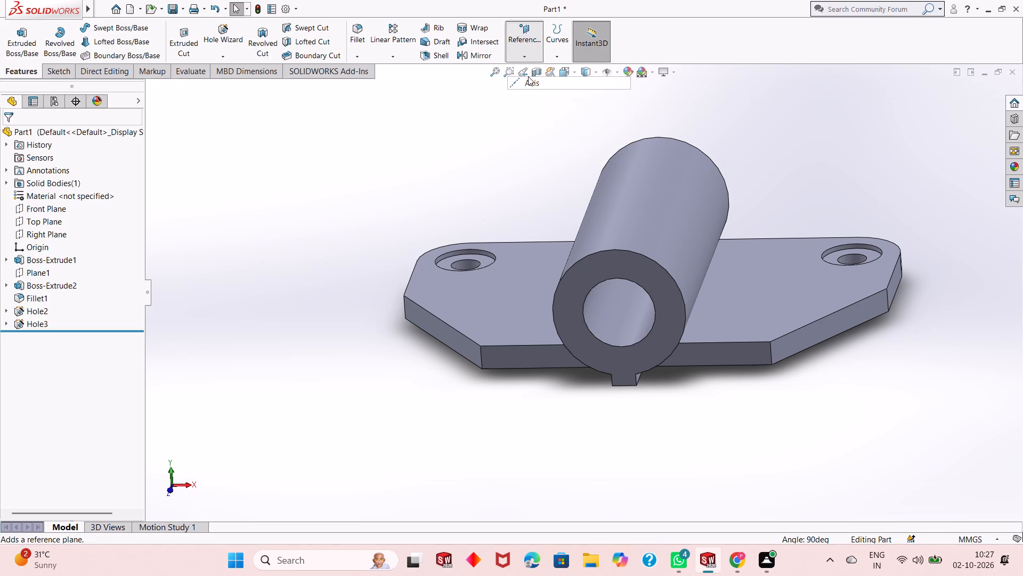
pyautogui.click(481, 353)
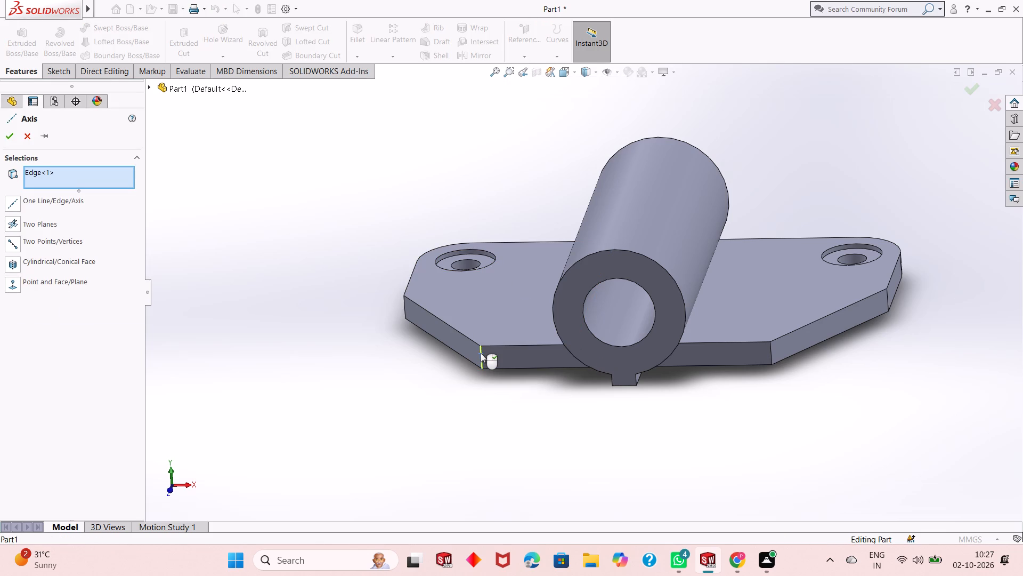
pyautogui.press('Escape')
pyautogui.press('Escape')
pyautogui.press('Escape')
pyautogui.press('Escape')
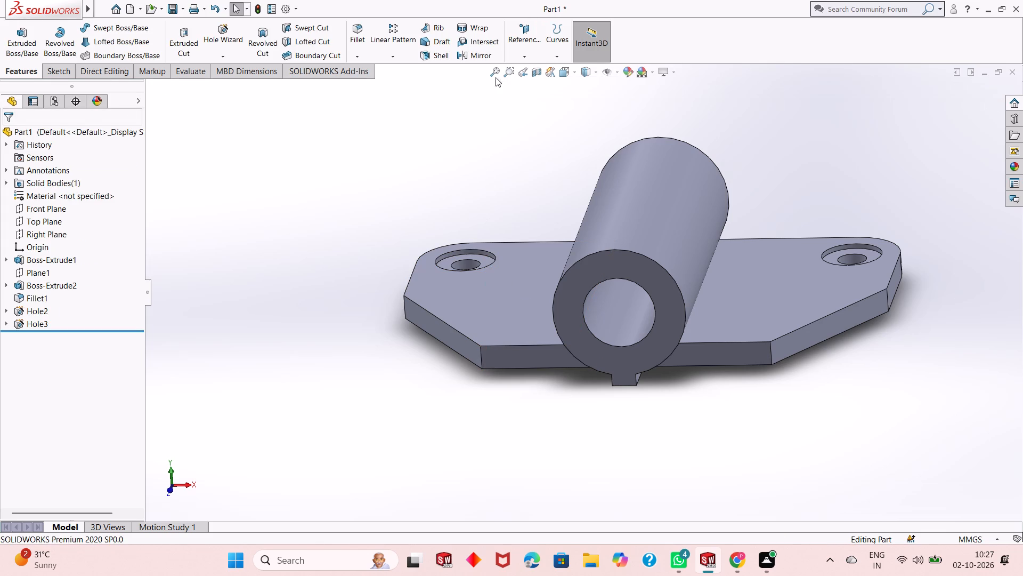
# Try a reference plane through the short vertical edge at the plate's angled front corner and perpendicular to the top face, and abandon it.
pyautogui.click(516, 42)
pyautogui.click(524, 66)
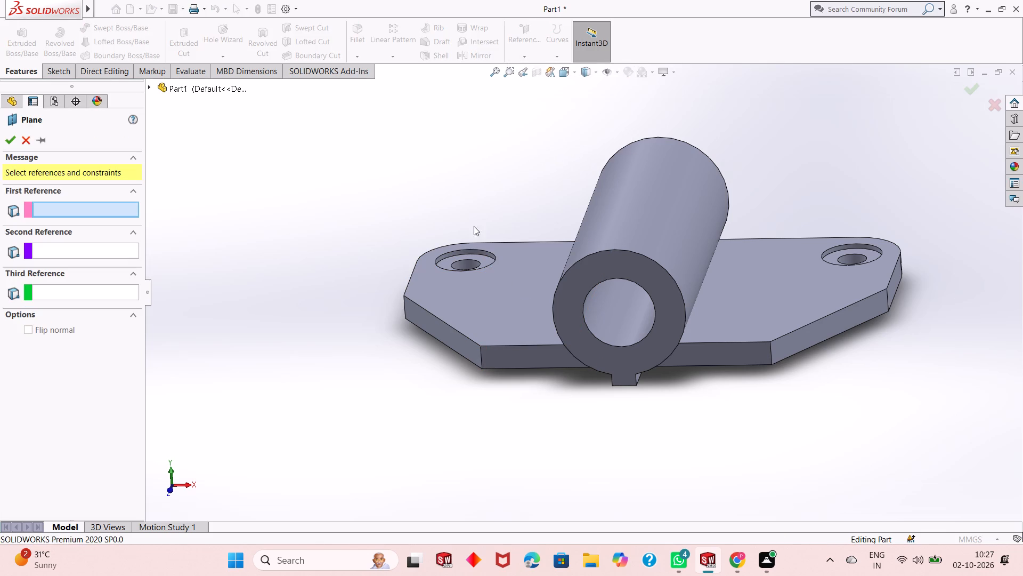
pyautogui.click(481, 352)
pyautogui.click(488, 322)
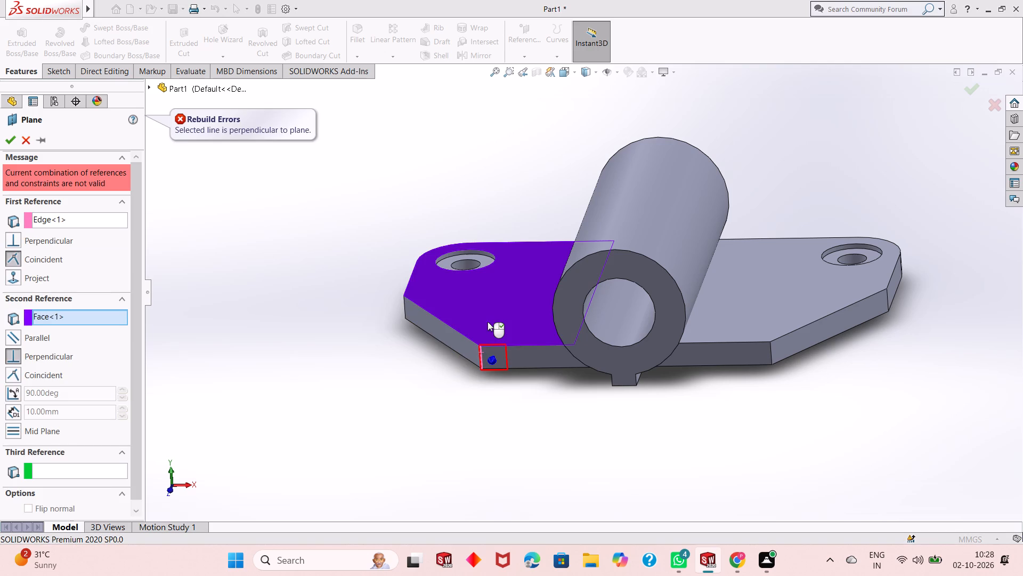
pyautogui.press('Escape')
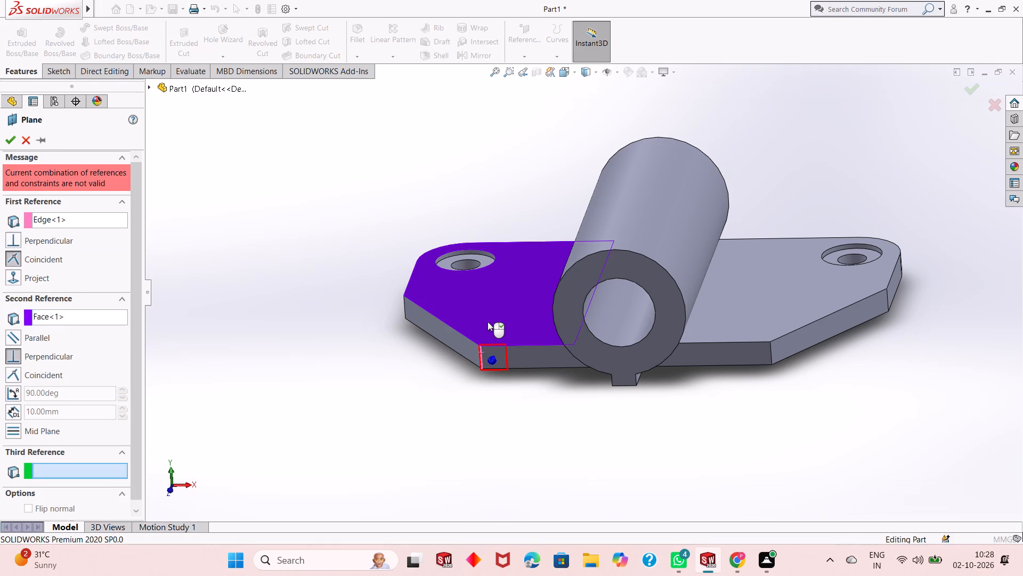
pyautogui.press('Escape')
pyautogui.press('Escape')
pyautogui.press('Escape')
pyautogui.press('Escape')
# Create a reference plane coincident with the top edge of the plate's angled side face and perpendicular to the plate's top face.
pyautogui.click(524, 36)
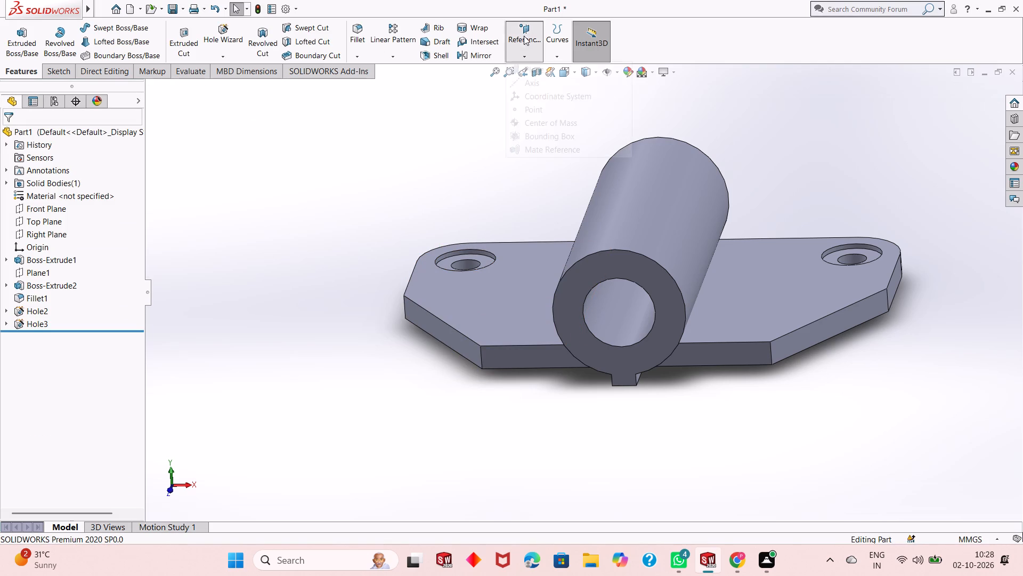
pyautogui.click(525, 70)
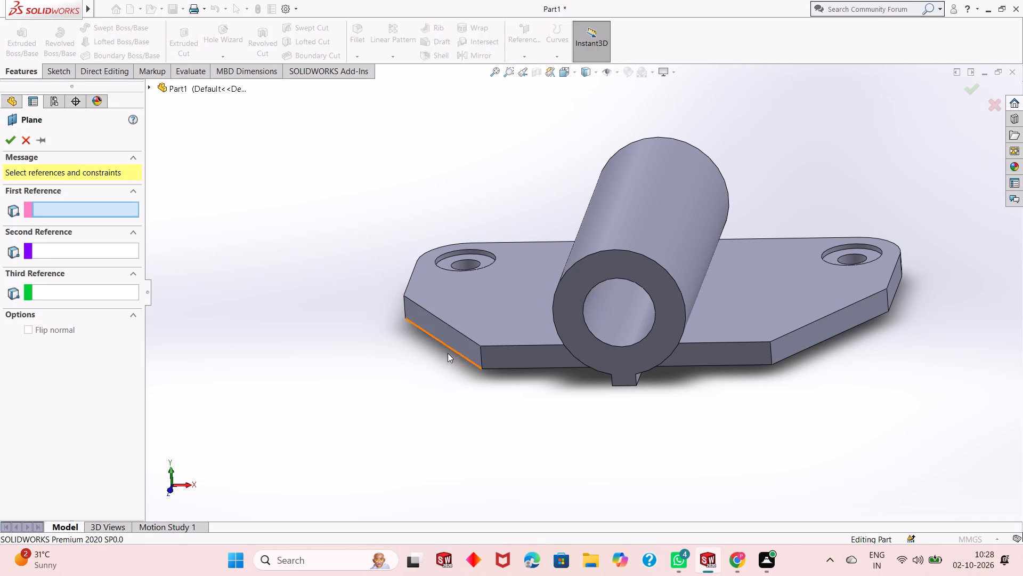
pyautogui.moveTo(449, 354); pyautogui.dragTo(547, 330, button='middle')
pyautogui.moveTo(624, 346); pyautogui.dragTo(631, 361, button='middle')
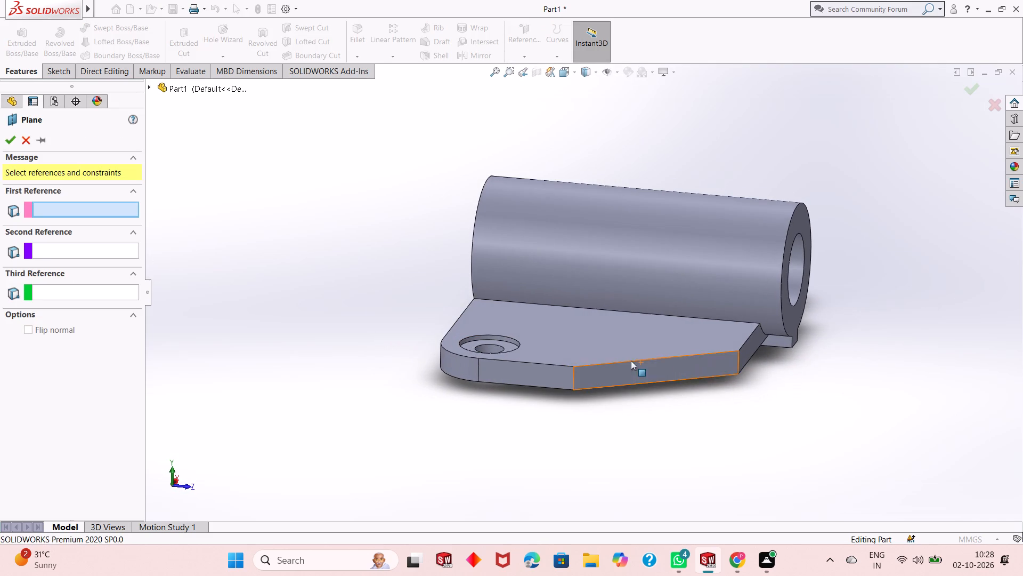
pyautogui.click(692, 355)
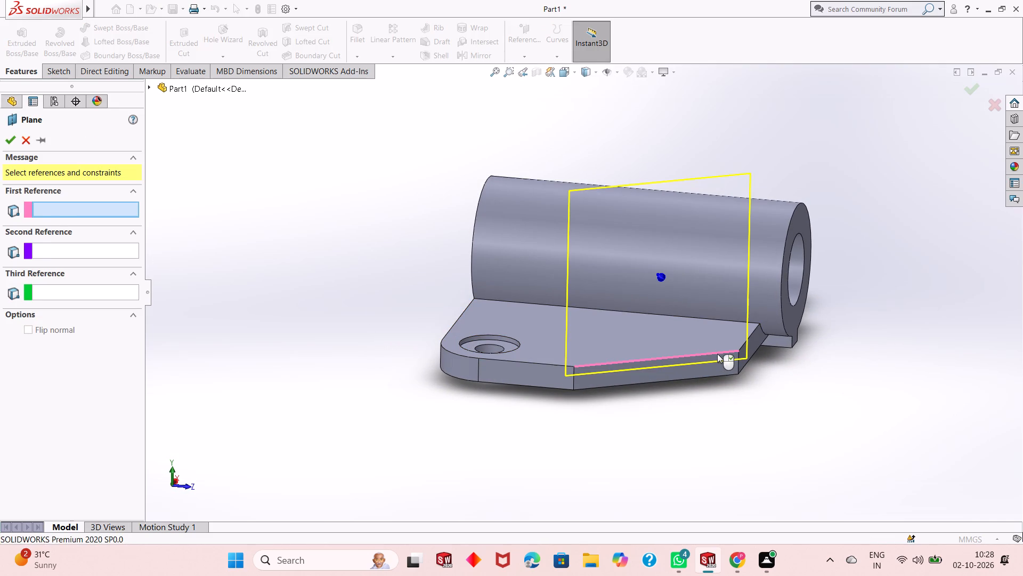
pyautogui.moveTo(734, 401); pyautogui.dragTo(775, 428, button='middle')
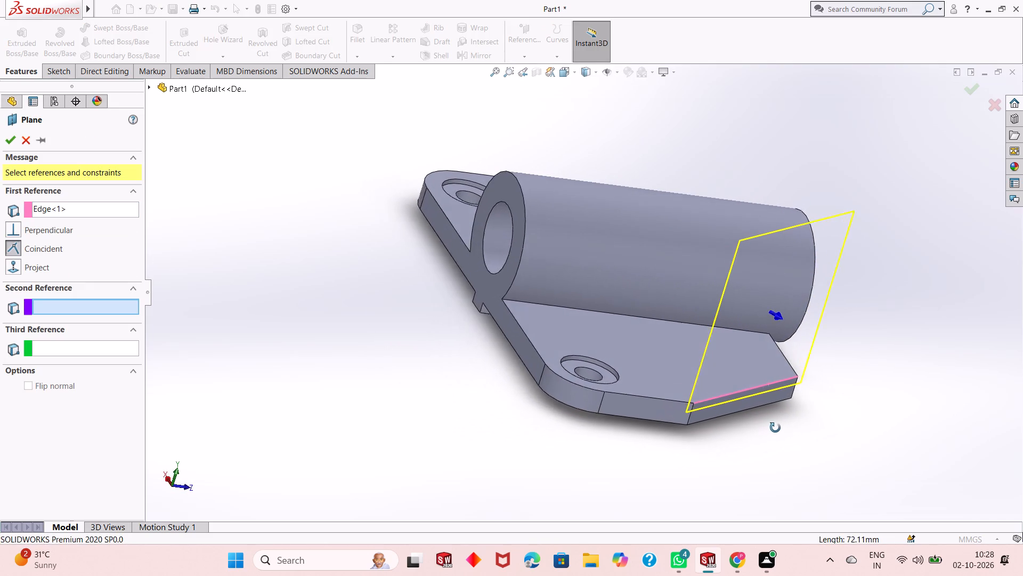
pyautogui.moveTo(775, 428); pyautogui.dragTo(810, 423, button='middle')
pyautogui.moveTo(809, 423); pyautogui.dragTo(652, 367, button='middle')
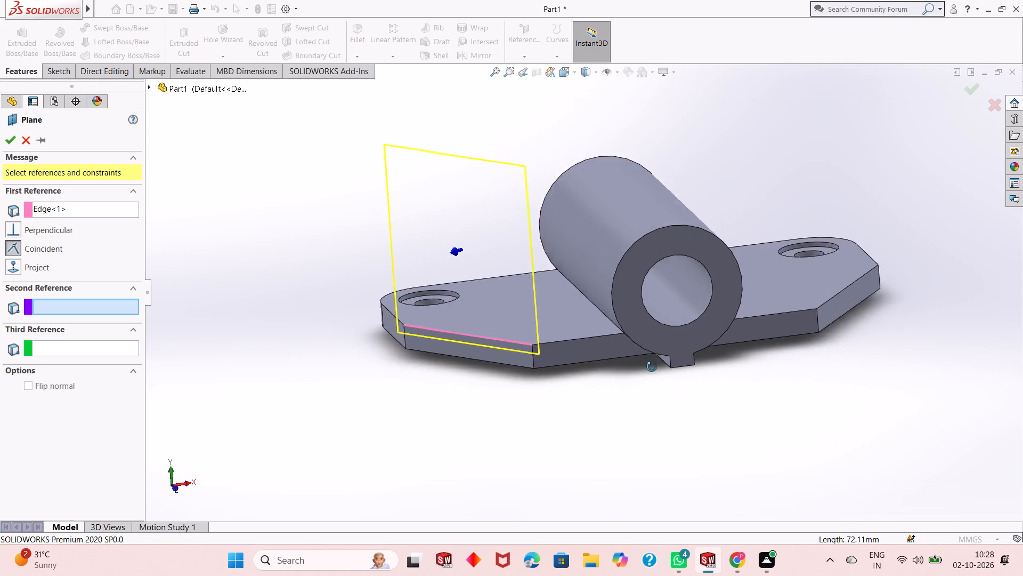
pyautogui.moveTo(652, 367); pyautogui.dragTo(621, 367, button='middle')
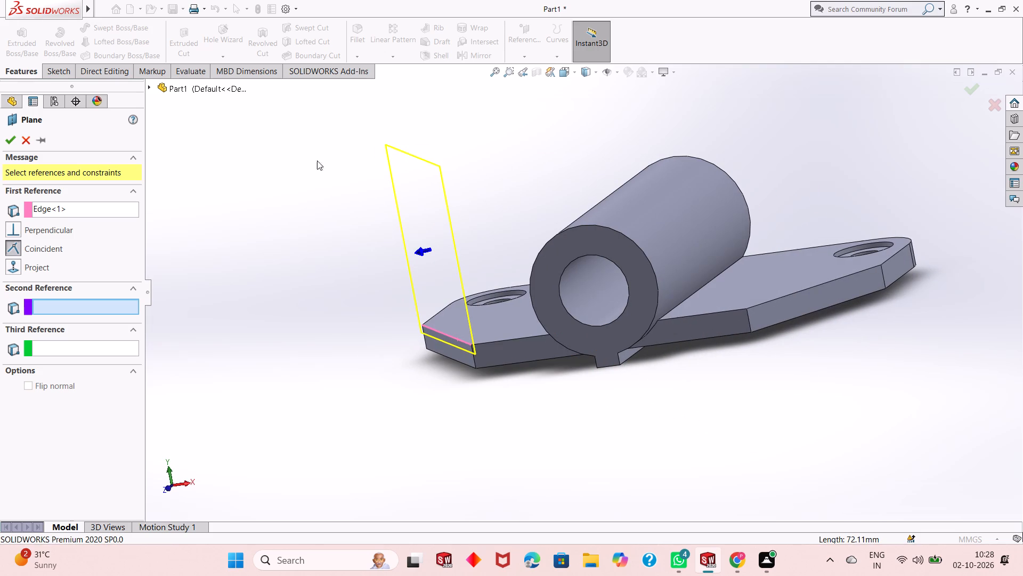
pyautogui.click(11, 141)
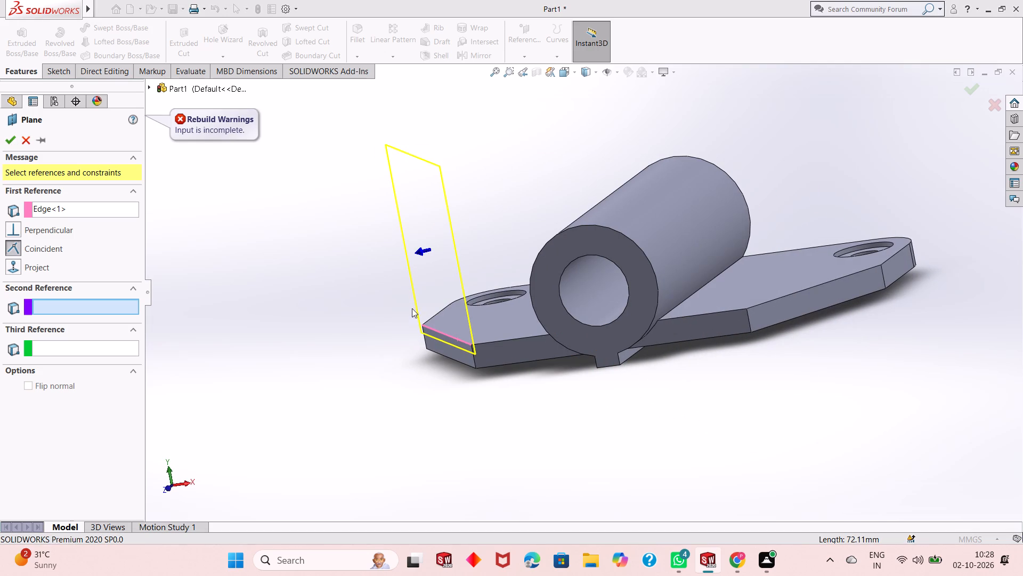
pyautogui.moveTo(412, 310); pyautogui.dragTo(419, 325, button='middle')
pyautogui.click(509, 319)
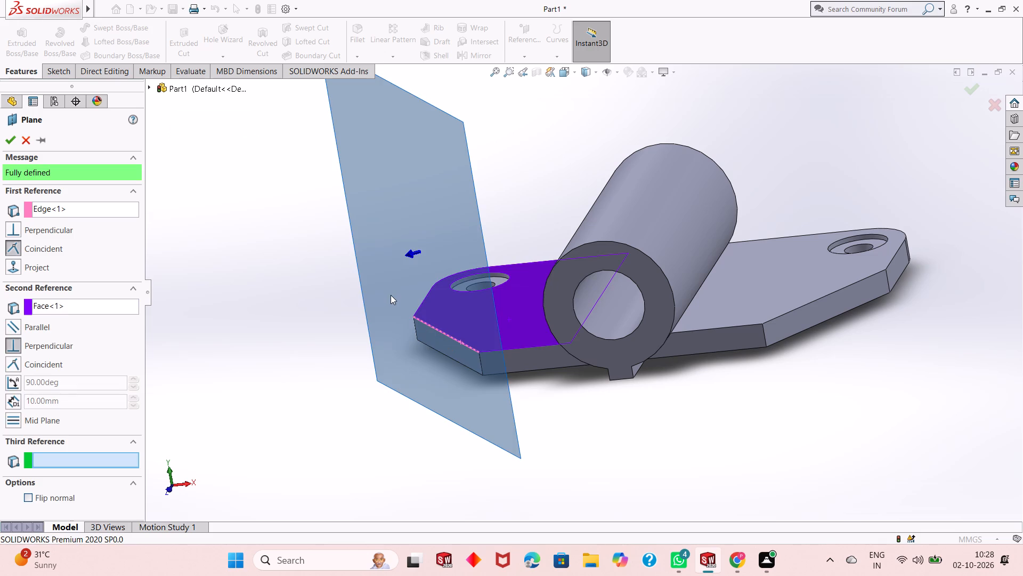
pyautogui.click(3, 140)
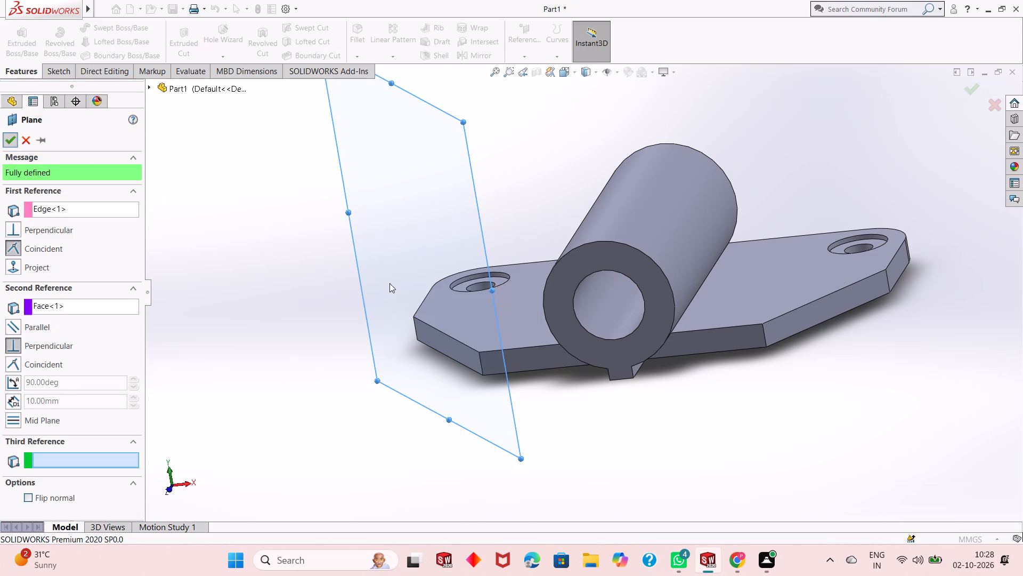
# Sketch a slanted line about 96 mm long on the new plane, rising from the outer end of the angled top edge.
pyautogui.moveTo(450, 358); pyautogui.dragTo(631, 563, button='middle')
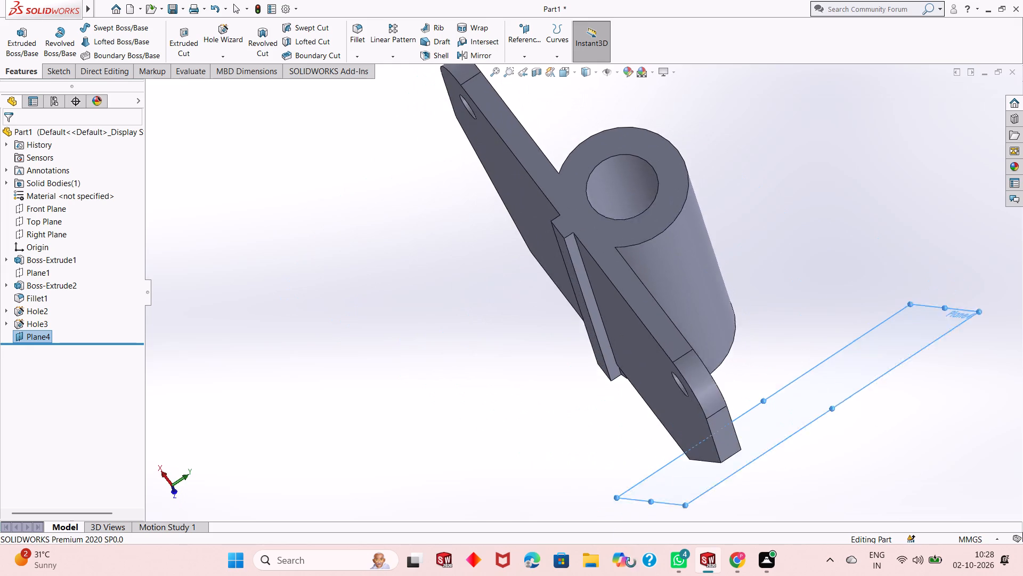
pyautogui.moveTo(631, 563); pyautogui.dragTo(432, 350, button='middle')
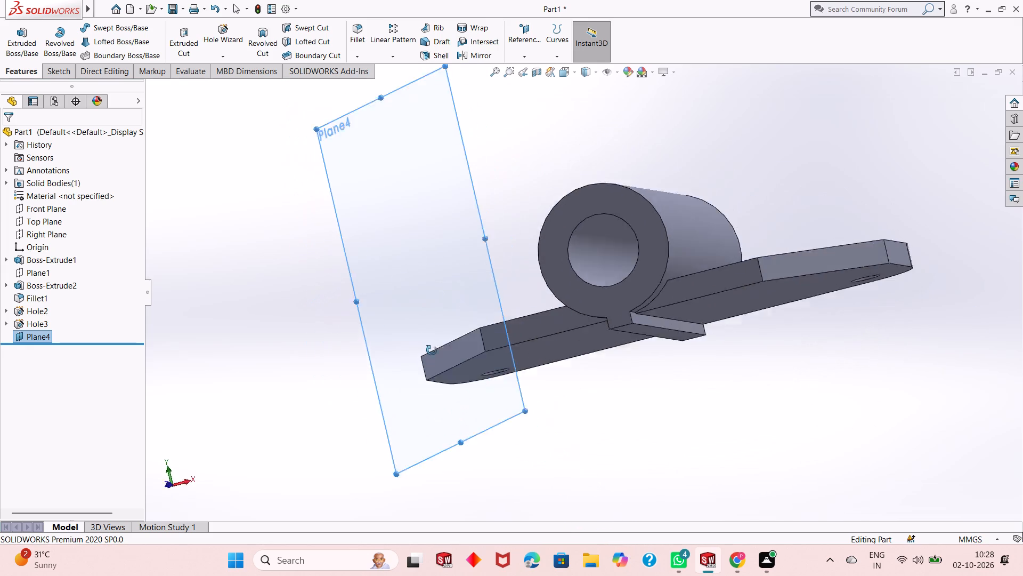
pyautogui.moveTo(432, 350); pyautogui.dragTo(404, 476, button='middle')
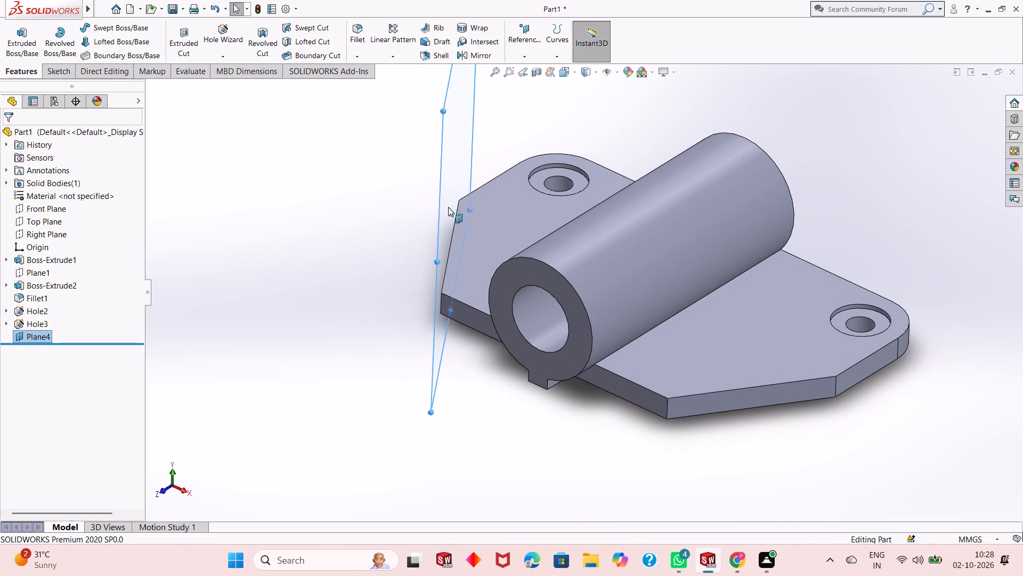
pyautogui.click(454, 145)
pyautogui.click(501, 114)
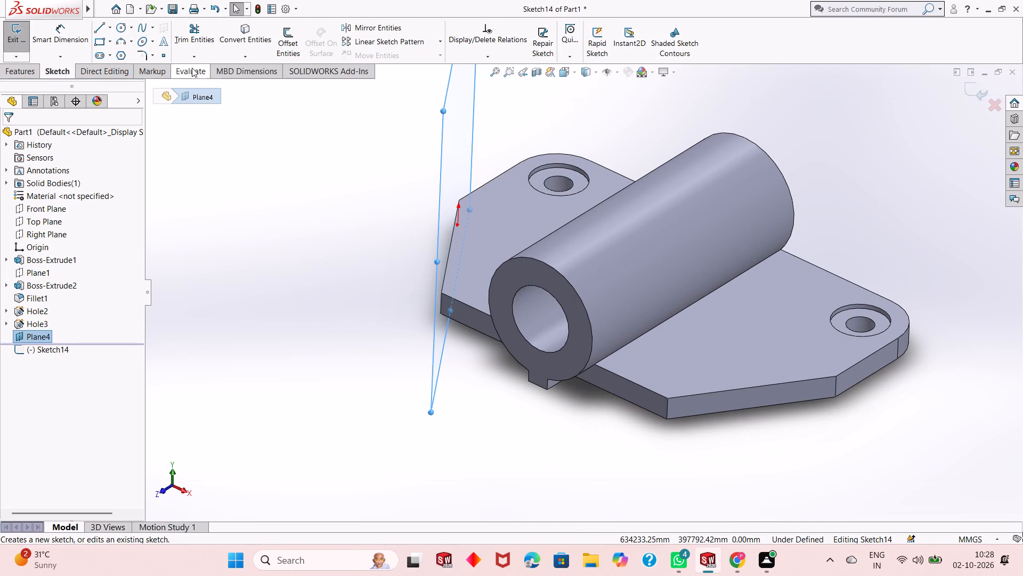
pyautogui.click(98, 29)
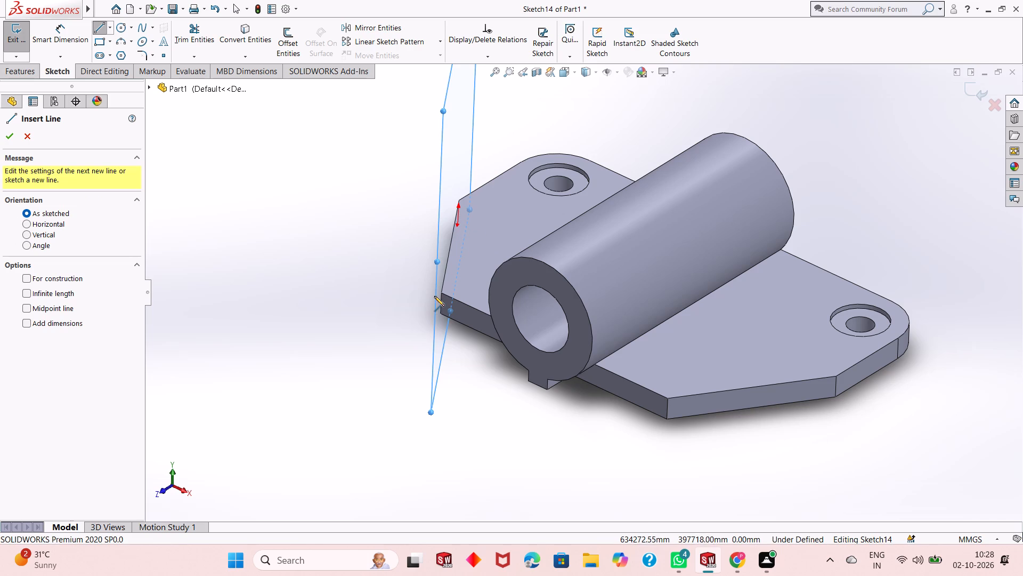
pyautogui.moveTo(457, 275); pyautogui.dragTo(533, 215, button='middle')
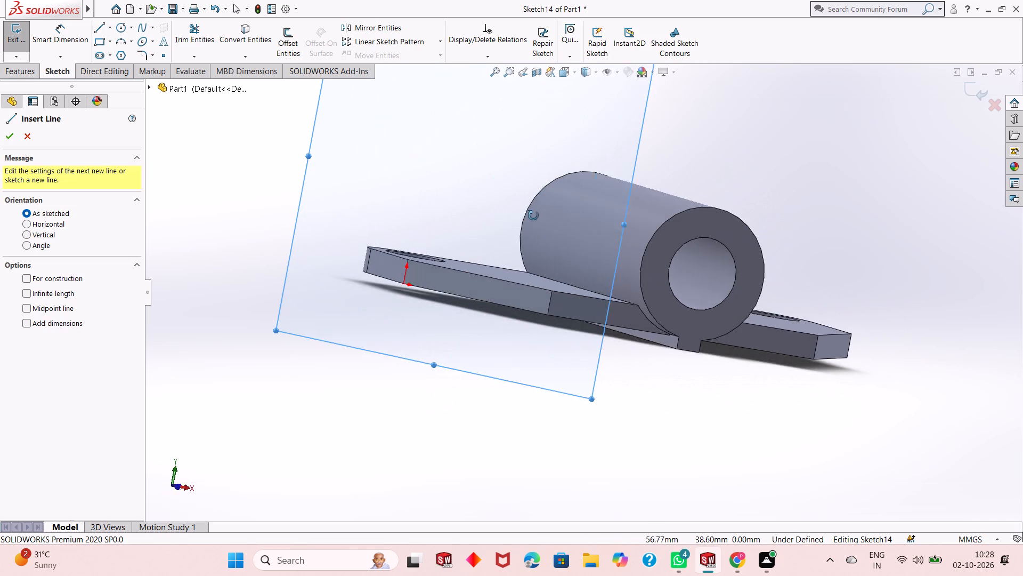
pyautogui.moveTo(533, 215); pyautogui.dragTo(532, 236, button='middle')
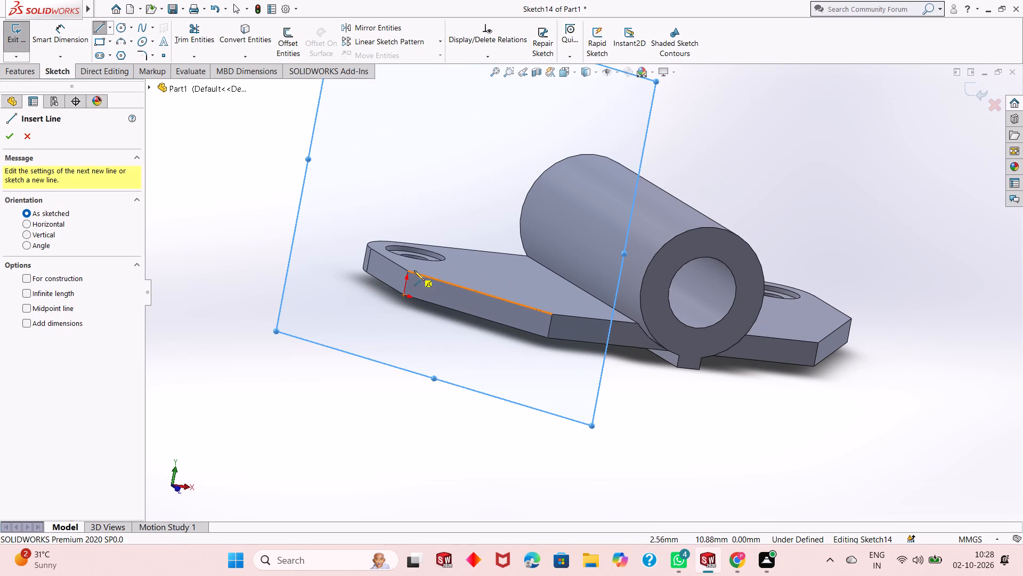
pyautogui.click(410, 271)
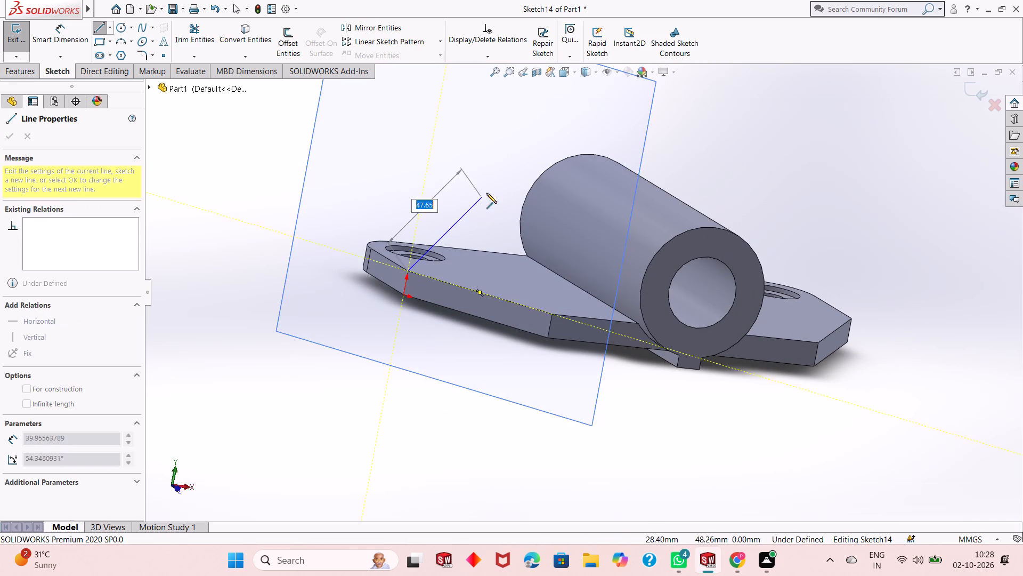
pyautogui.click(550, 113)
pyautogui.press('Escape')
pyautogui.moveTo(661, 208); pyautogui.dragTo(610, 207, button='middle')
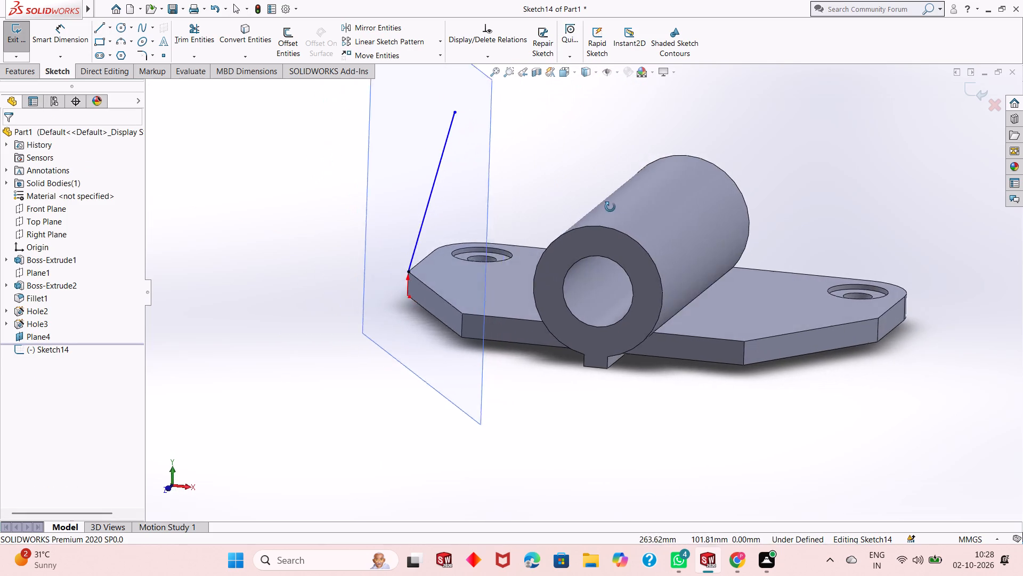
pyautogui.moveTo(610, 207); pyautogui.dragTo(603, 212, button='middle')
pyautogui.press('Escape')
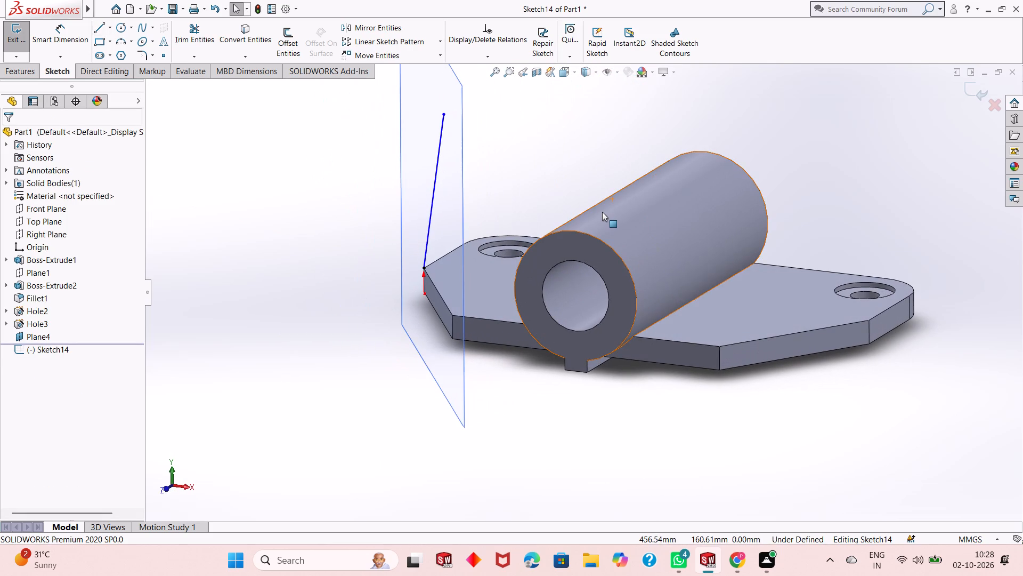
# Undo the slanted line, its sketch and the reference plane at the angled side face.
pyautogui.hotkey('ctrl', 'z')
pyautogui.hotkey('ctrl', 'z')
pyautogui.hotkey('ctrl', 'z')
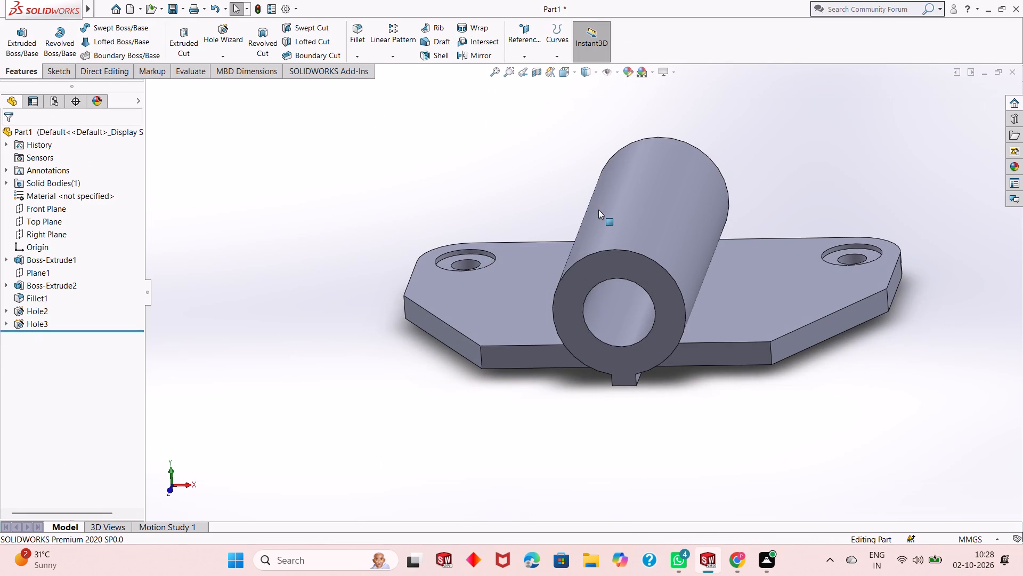
# Examine the plate's angled side faces, underside and keyed cylinder from several directions.
pyautogui.moveTo(569, 398); pyautogui.dragTo(571, 322, button='middle')
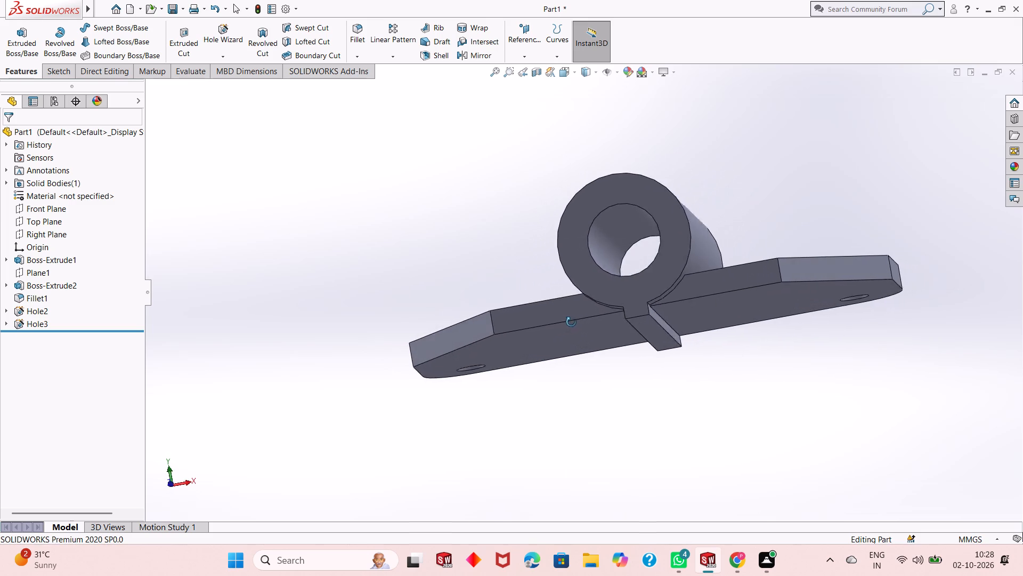
pyautogui.moveTo(571, 322); pyautogui.dragTo(530, 460, button='middle')
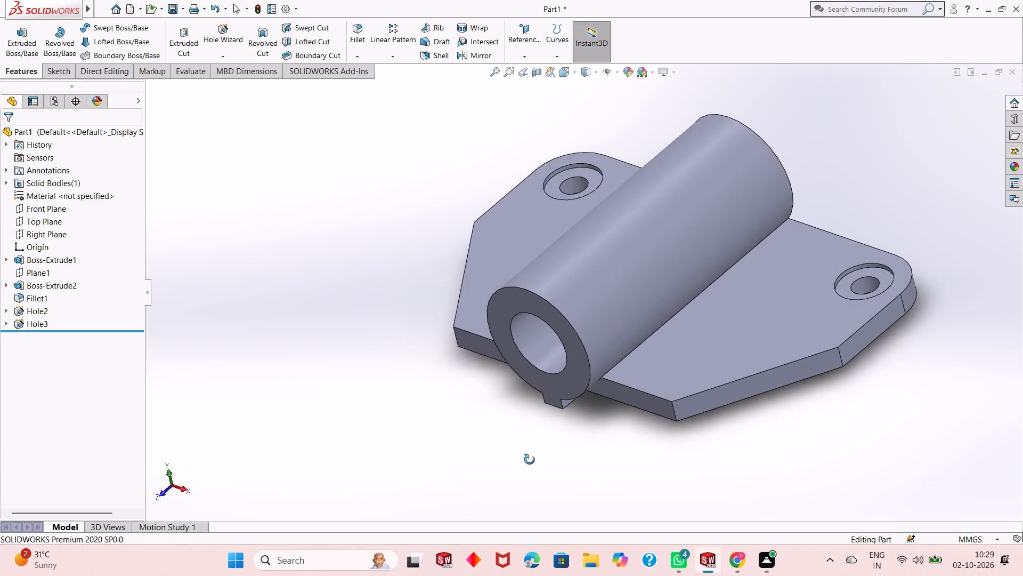
pyautogui.moveTo(530, 460); pyautogui.dragTo(531, 468, button='middle')
pyautogui.scroll(-2, 554, 194)
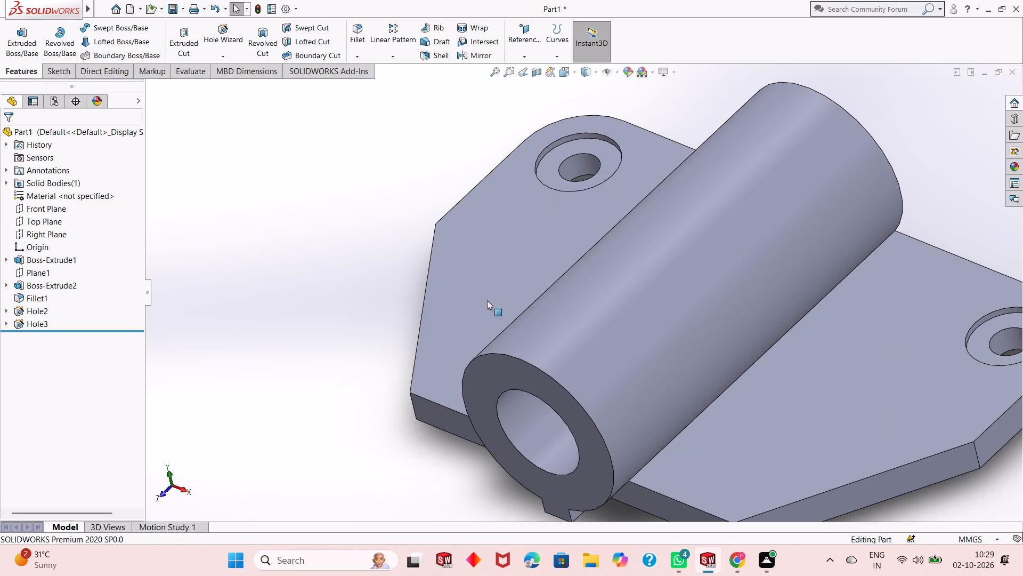
pyautogui.moveTo(548, 324); pyautogui.dragTo(558, 236, button='middle')
pyautogui.scroll(2, 540, 356)
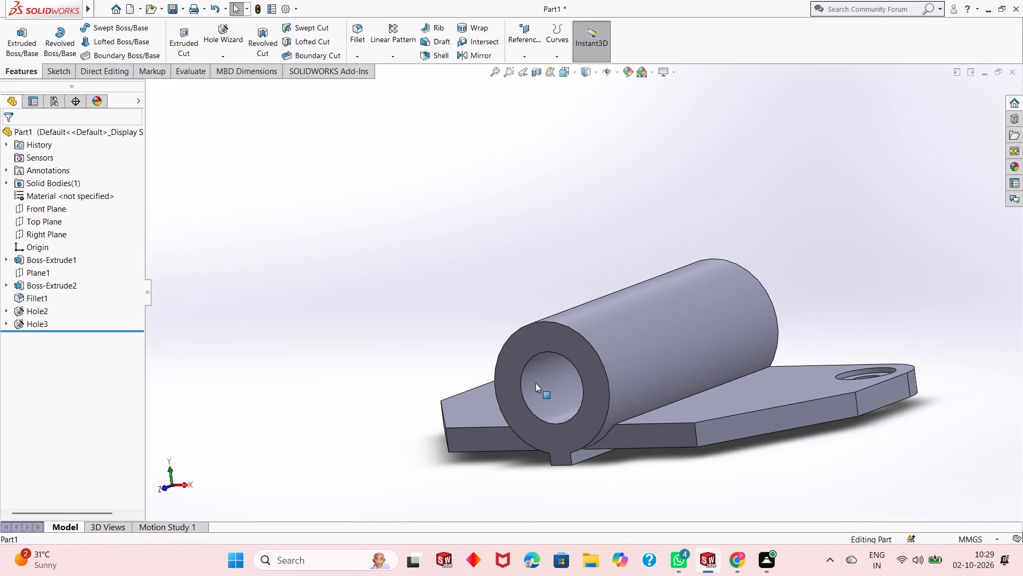
pyautogui.moveTo(535, 383); pyautogui.dragTo(547, 401, button='middle')
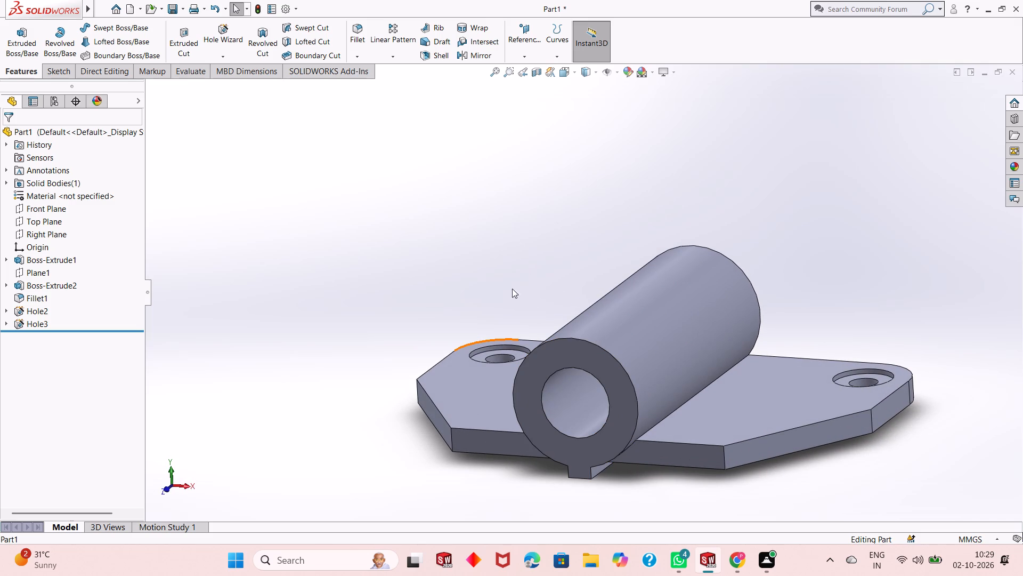
pyautogui.moveTo(508, 369); pyautogui.dragTo(521, 400, button='middle')
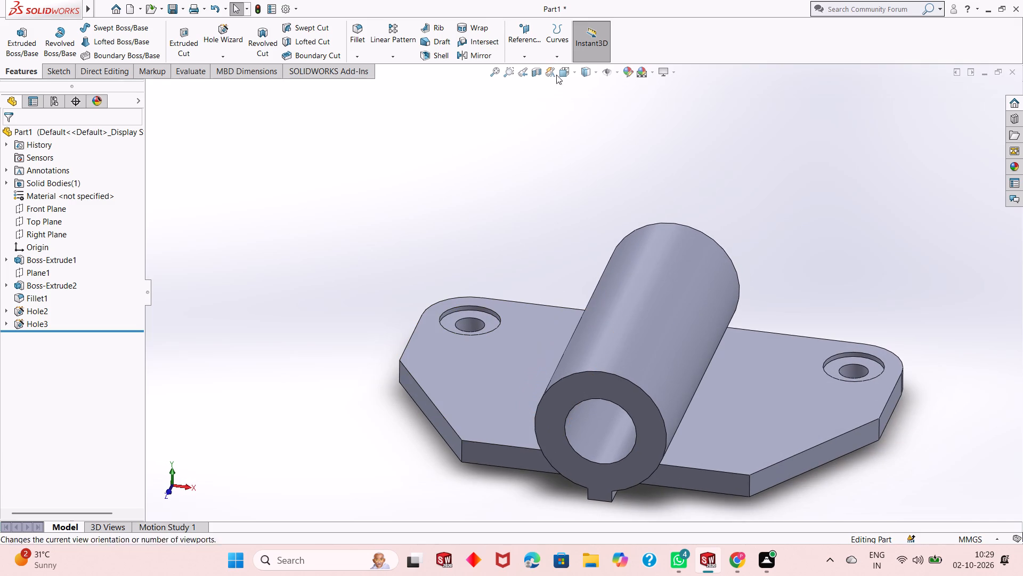
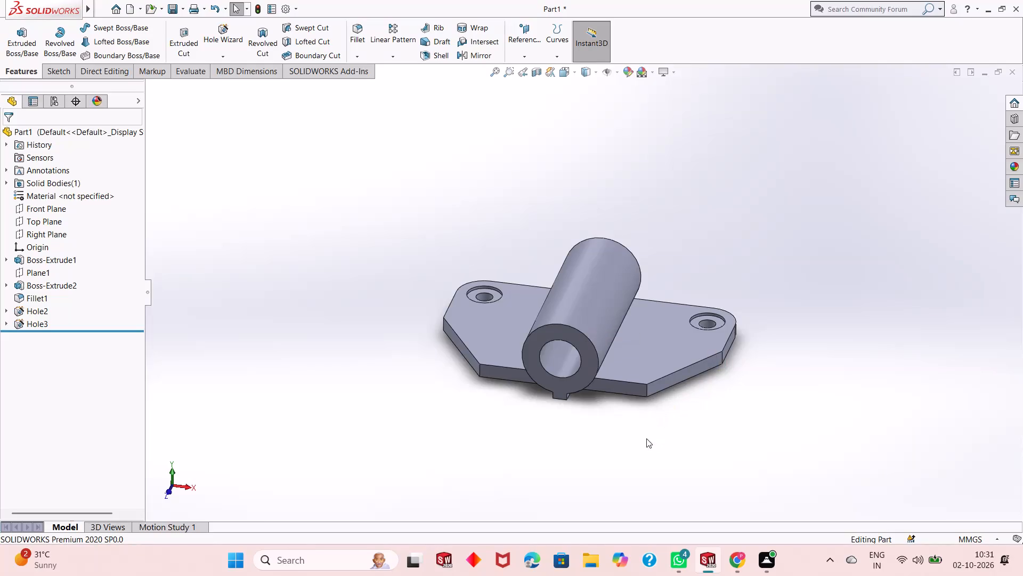
# Create a reference plane through the top edge of the plate's angled side face, at 45° to that face with the offset flipped.
pyautogui.moveTo(646, 438); pyautogui.dragTo(648, 377, button='middle')
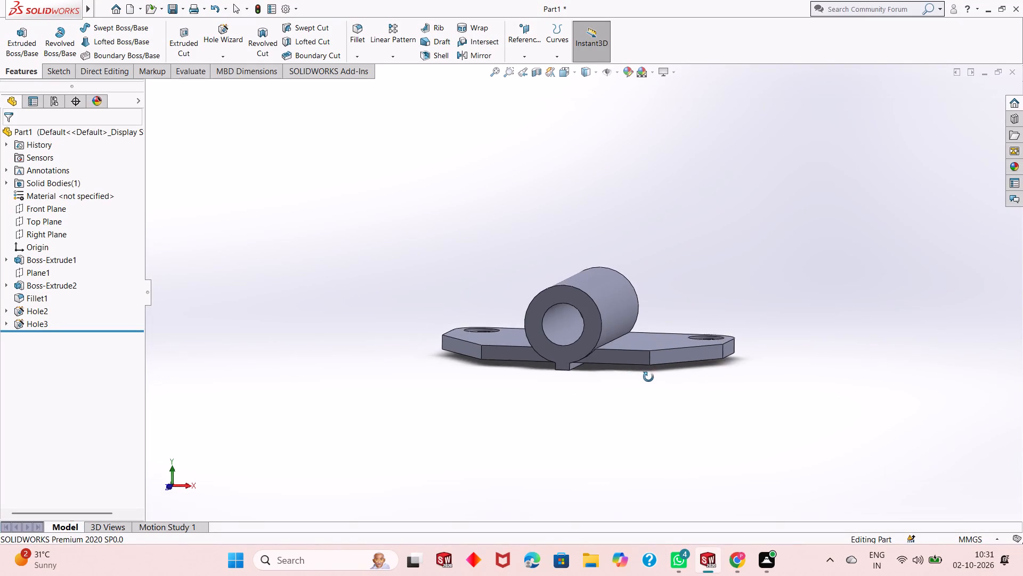
pyautogui.moveTo(648, 377); pyautogui.dragTo(634, 411, button='middle')
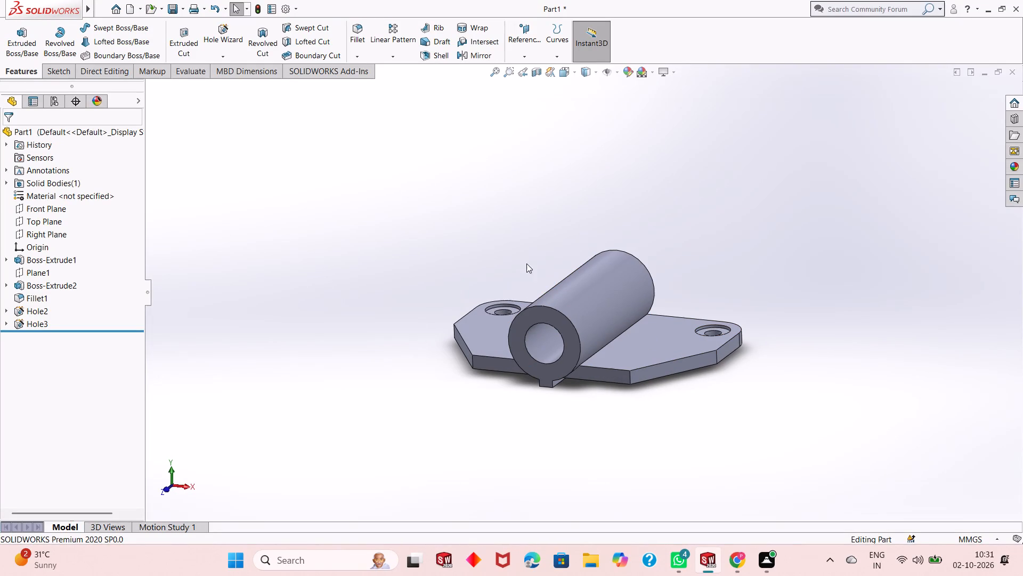
pyautogui.click(515, 37)
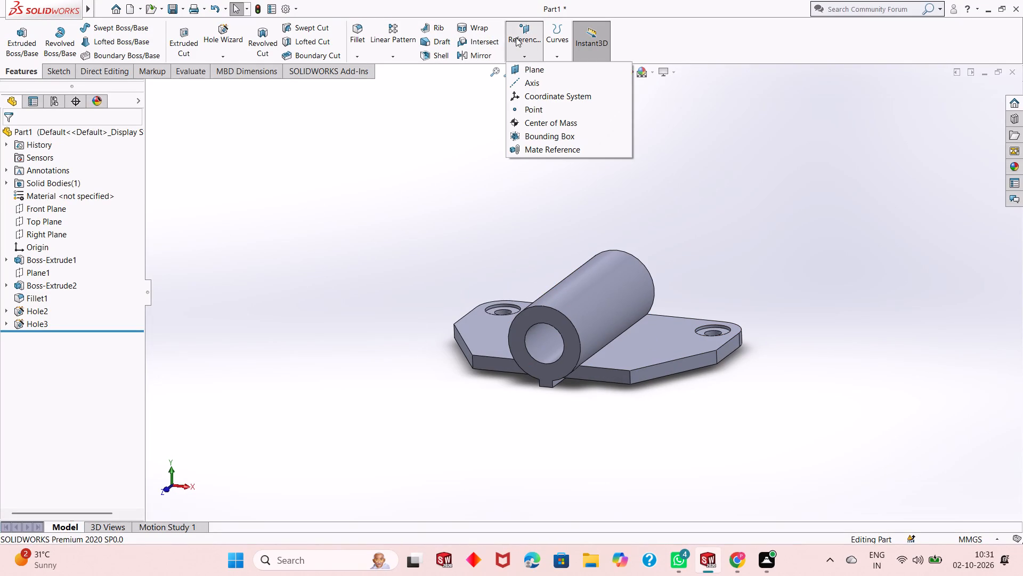
pyautogui.click(525, 67)
pyautogui.scroll(-4, 664, 367)
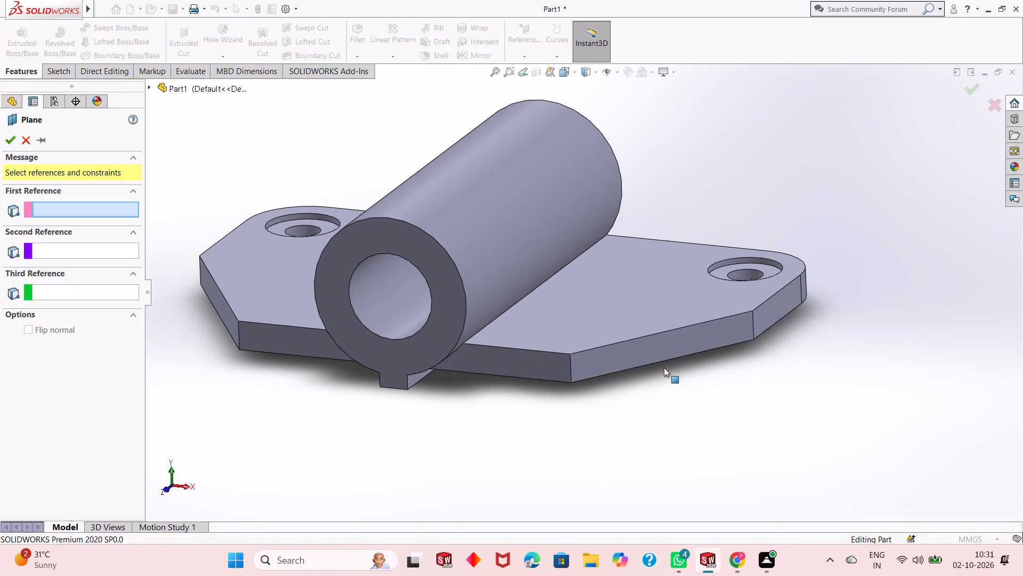
pyautogui.click(663, 349)
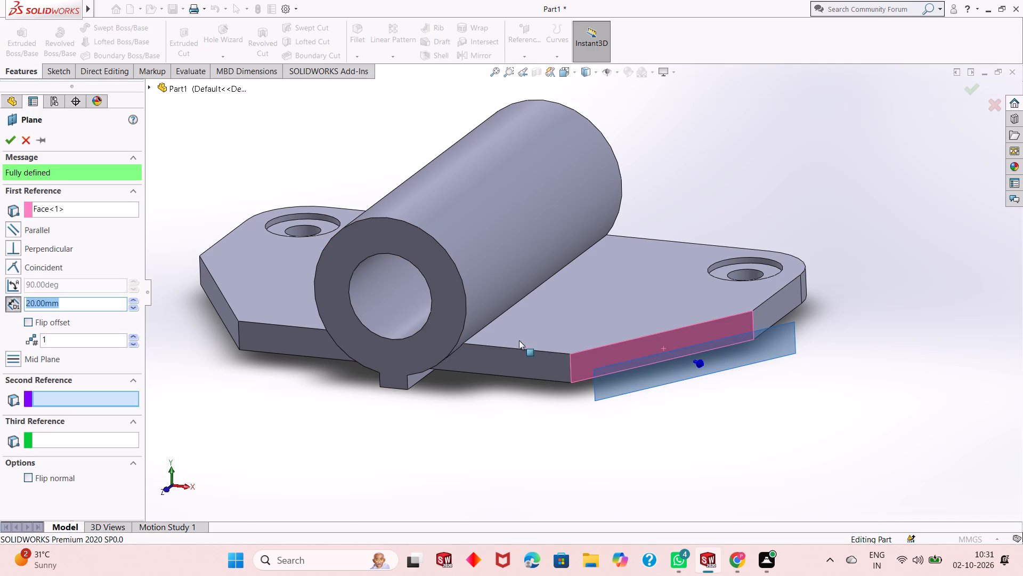
pyautogui.click(648, 335)
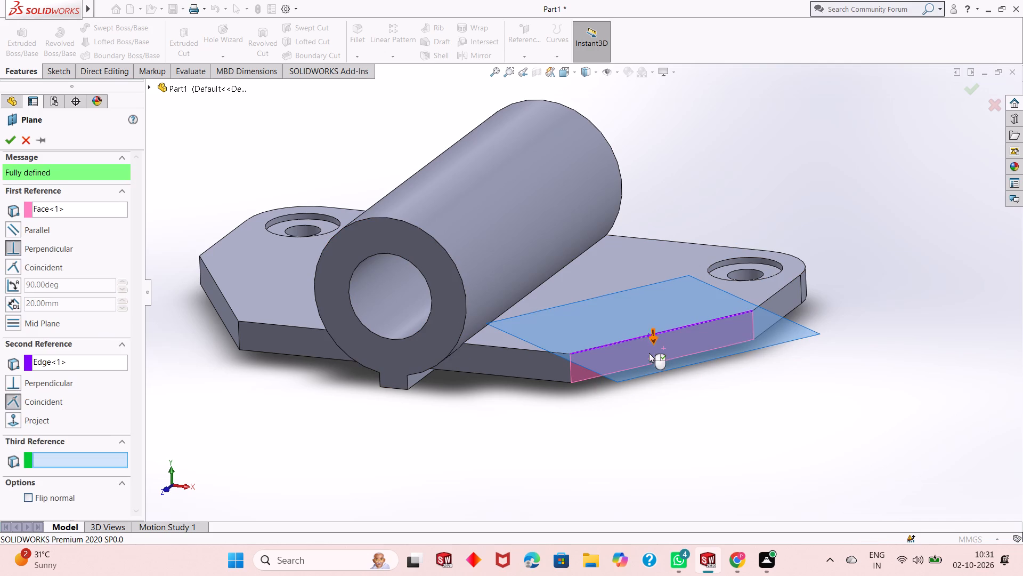
pyautogui.click(18, 290)
pyautogui.doubleClick(78, 285)
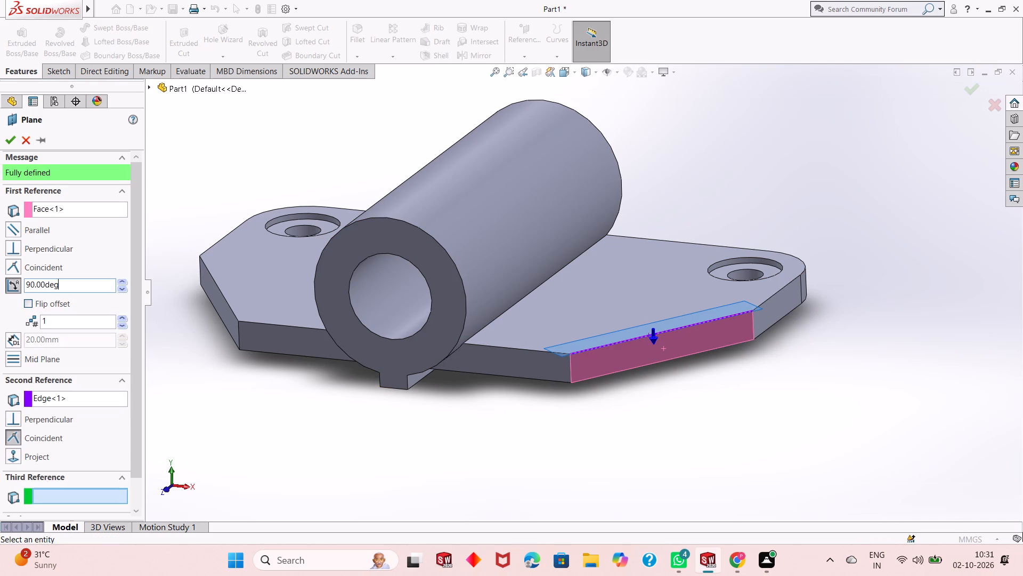
pyautogui.write('45')
pyautogui.press('Return')
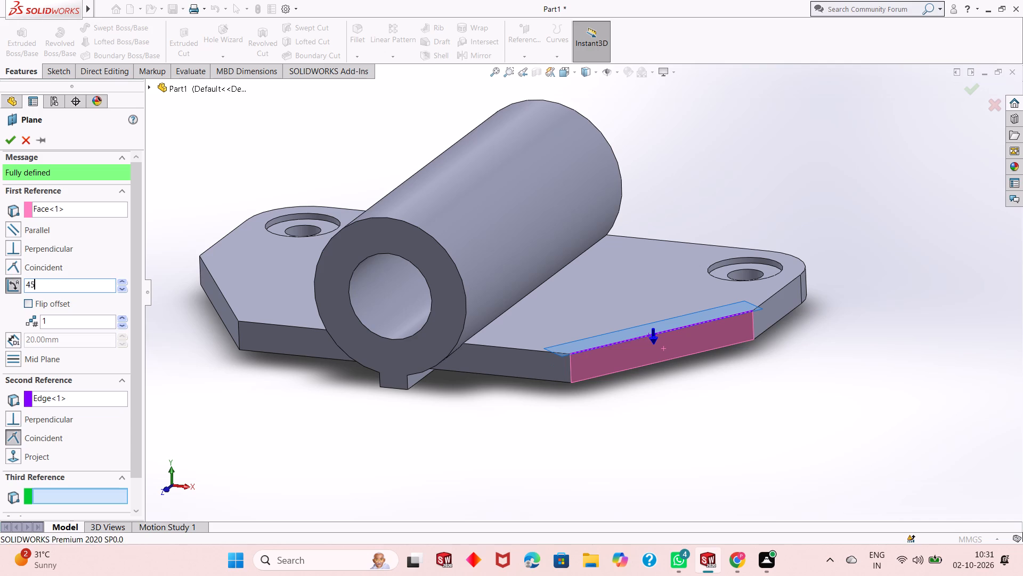
pyautogui.click(32, 303)
pyautogui.moveTo(526, 430); pyautogui.dragTo(584, 412, button='middle')
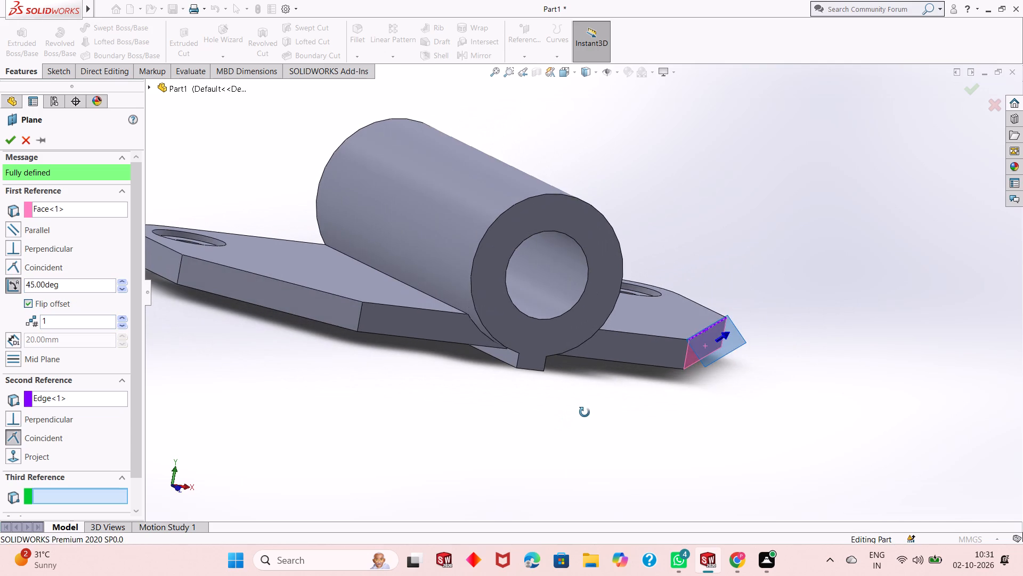
pyautogui.moveTo(584, 412); pyautogui.dragTo(589, 422, button='middle')
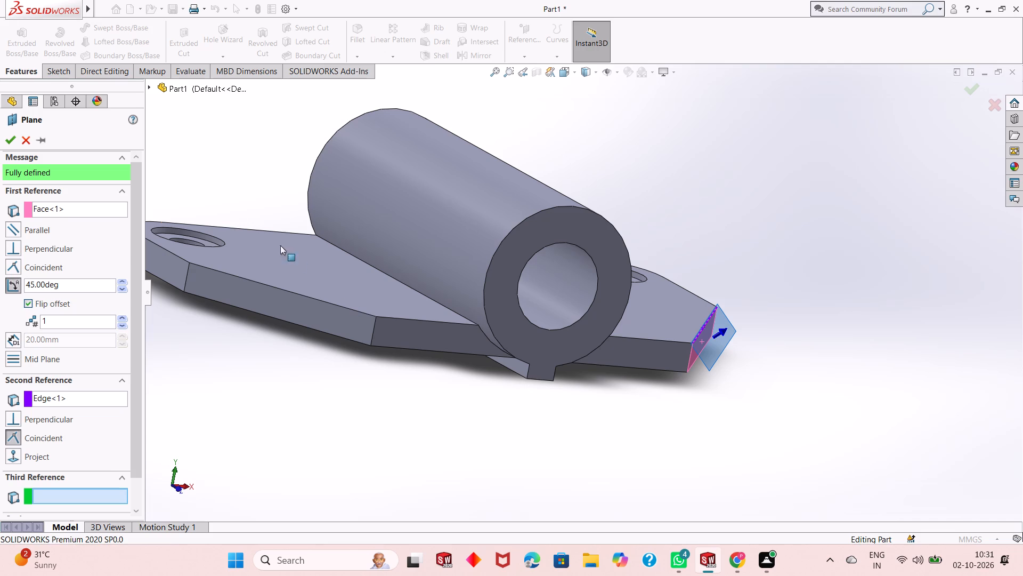
pyautogui.click(9, 145)
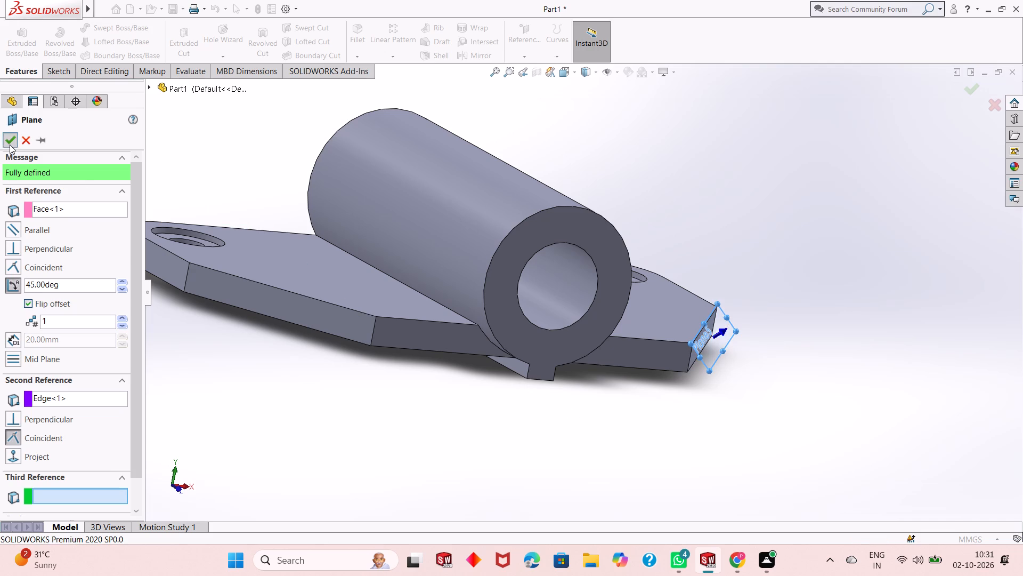
pyautogui.moveTo(653, 377); pyautogui.dragTo(574, 372, button='middle')
pyautogui.press('Escape')
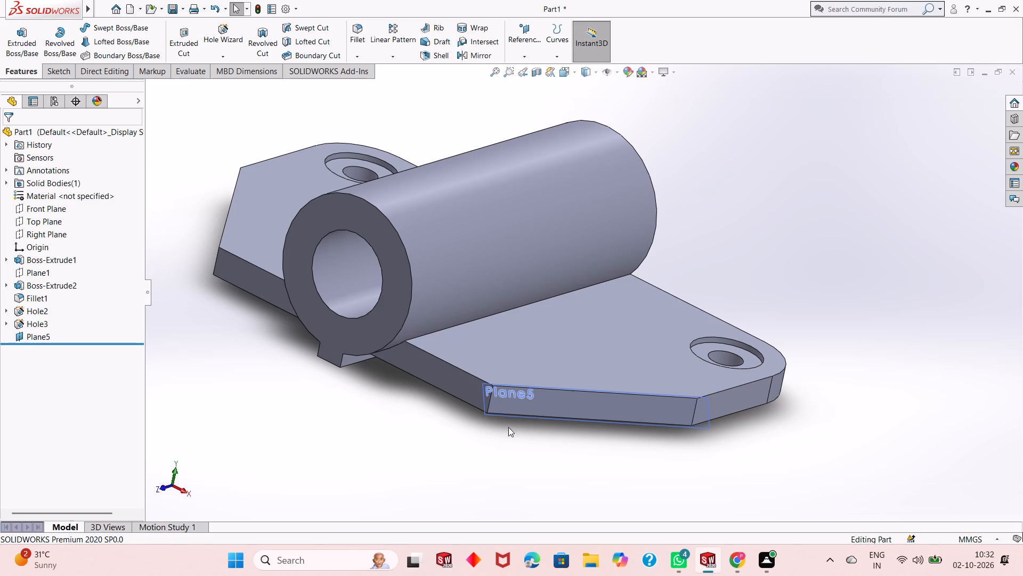
# Enlarge the new 45° plane's boundary upward to about the cylinder's top and slightly below the plate.
pyautogui.click(488, 431)
pyautogui.click(484, 402)
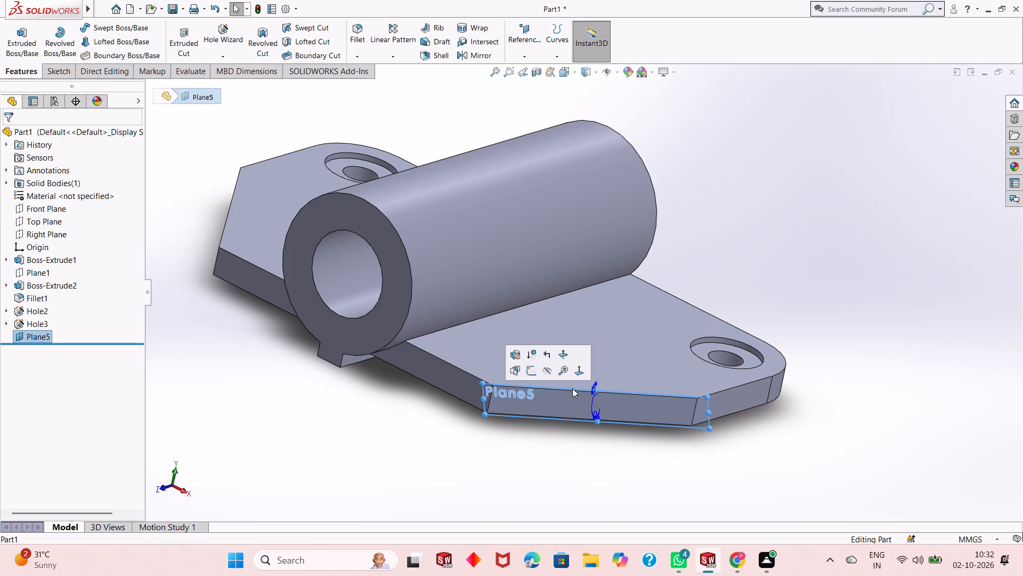
pyautogui.moveTo(595, 390); pyautogui.dragTo(602, 303)
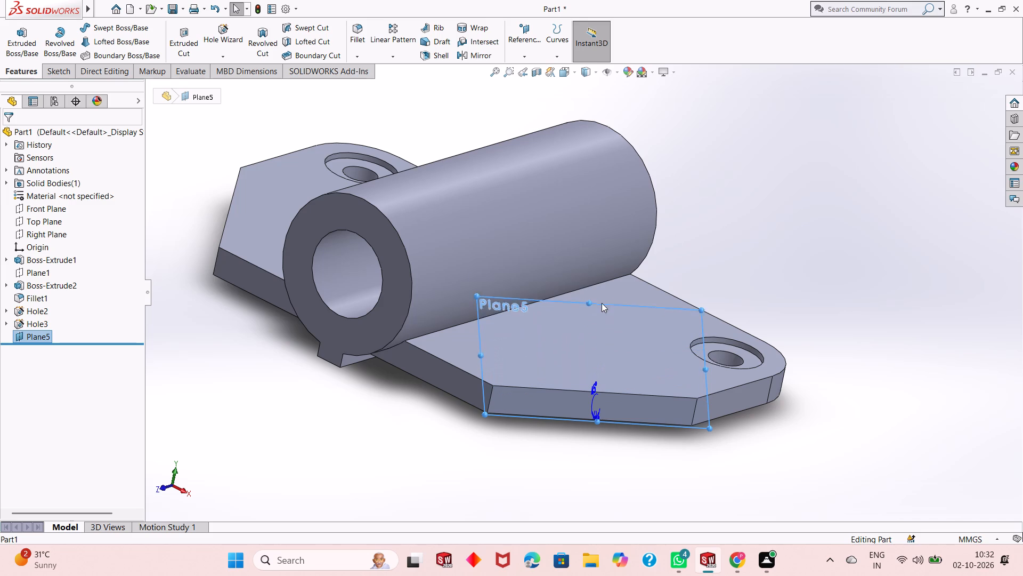
pyautogui.moveTo(602, 303); pyautogui.dragTo(622, 138)
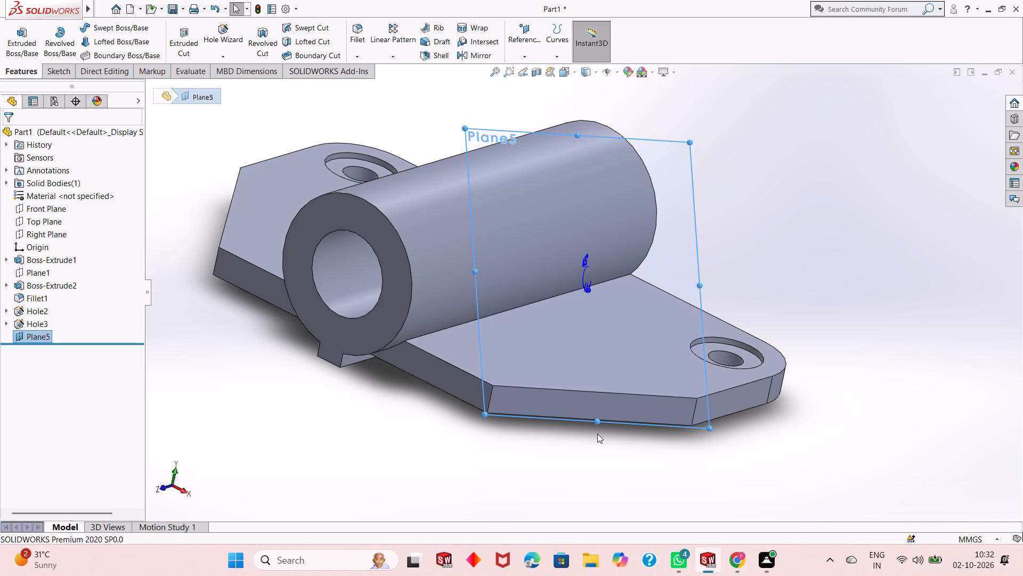
pyautogui.moveTo(599, 419); pyautogui.dragTo(599, 437)
pyautogui.press('Escape')
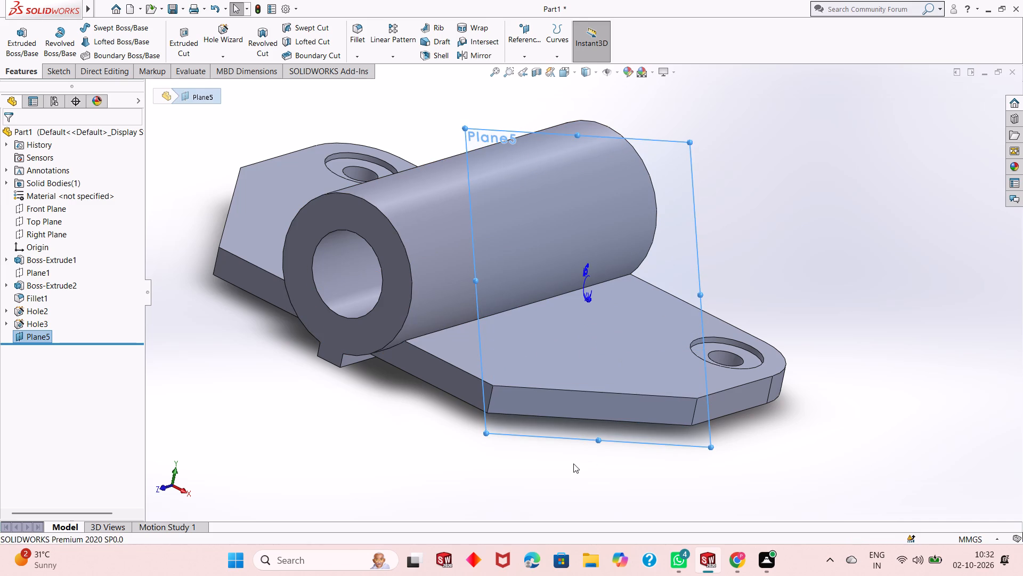
pyautogui.moveTo(573, 465); pyautogui.dragTo(640, 443, button='middle')
pyautogui.press('Escape')
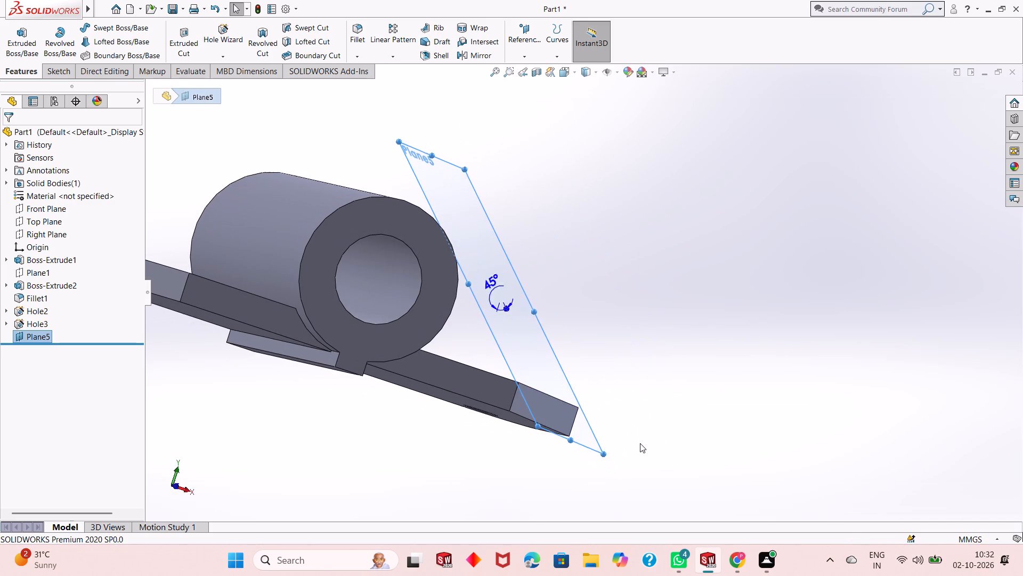
# Sketch a corner rectangle on the 45° plane, 80 mm high and about 72 mm wide, along the angled face's top edge.
pyautogui.moveTo(641, 438); pyautogui.dragTo(600, 456, button='middle')
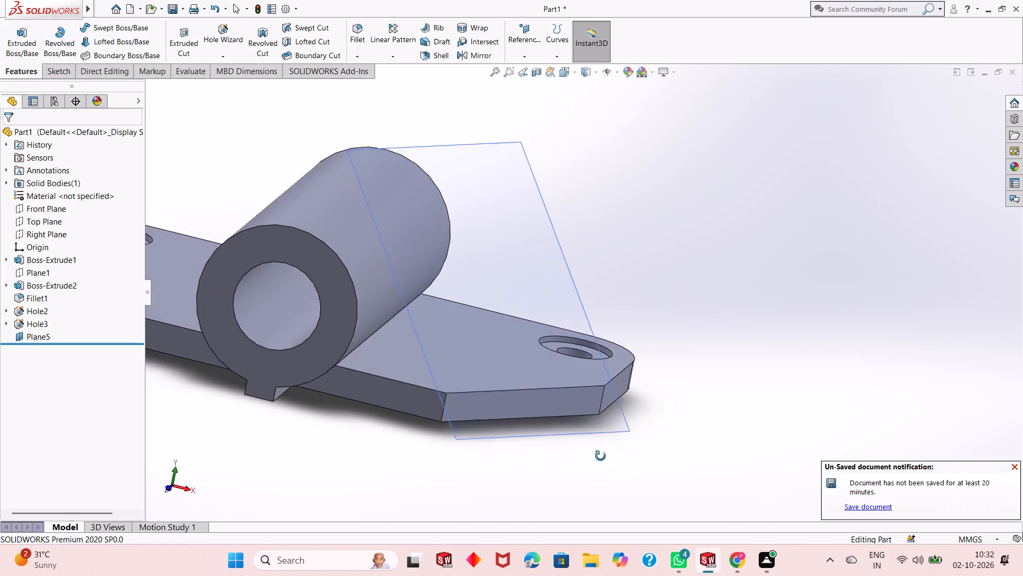
pyautogui.moveTo(600, 456); pyautogui.dragTo(575, 447, button='middle')
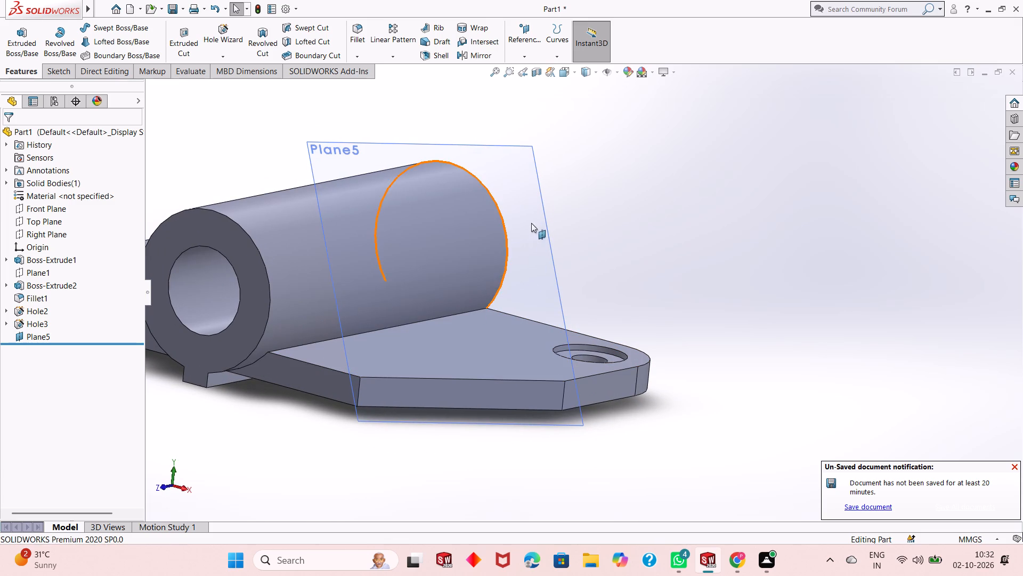
pyautogui.click(537, 196)
pyautogui.click(579, 168)
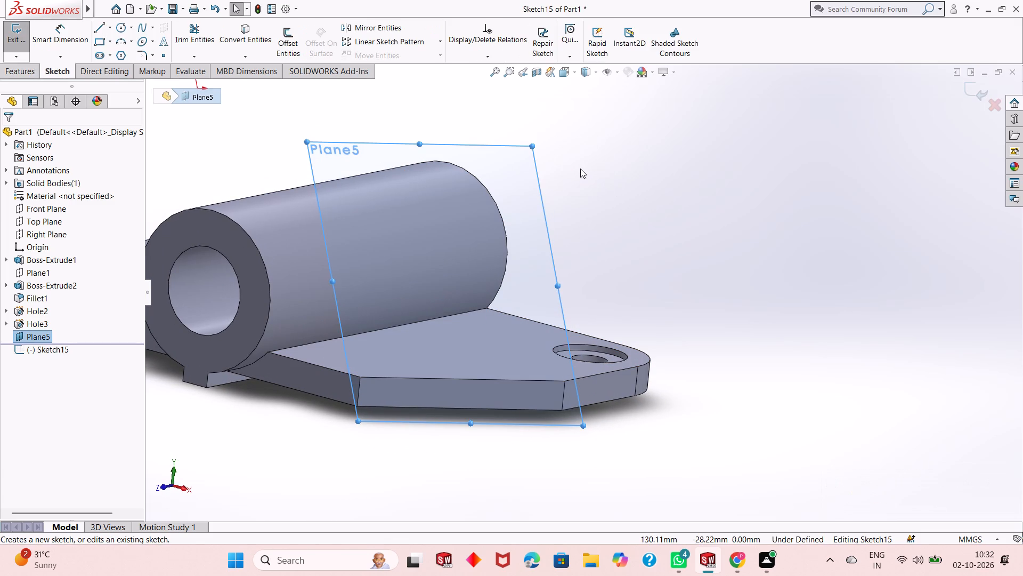
pyautogui.hotkey('ctrl', '8')
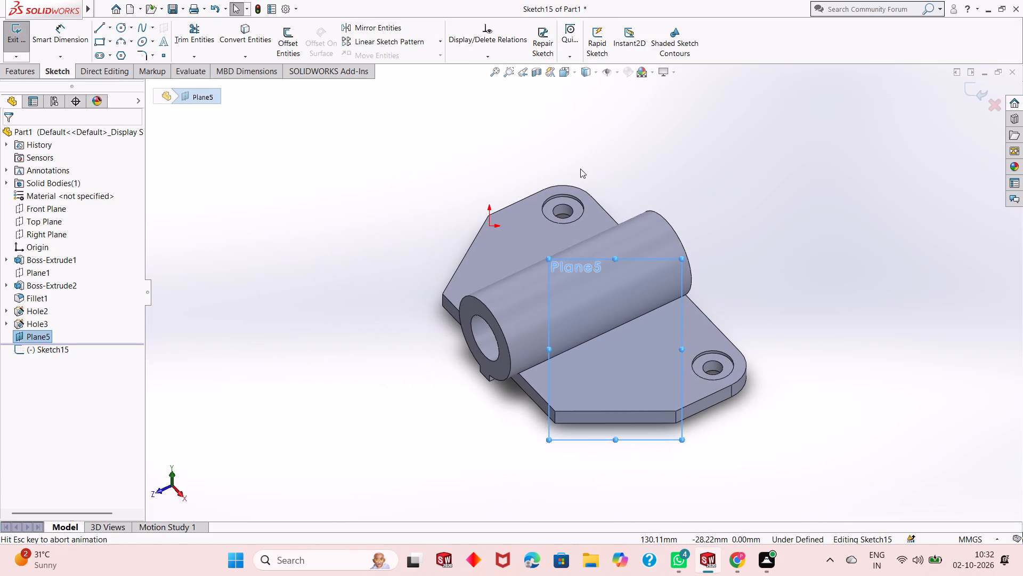
pyautogui.scroll(-1, 754, 387)
pyautogui.scroll(-1, 643, 392)
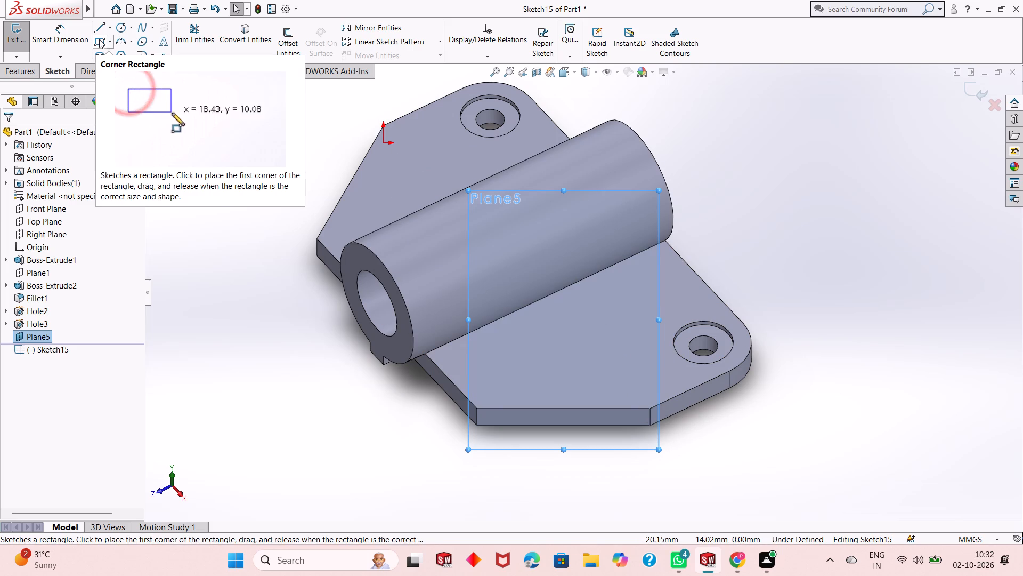
pyautogui.click(99, 39)
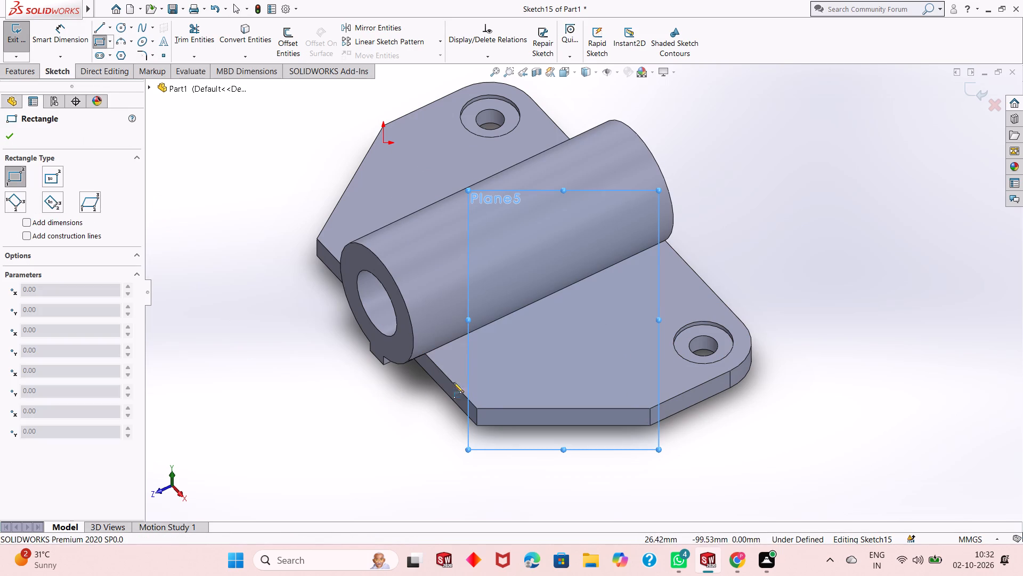
pyautogui.click(476, 408)
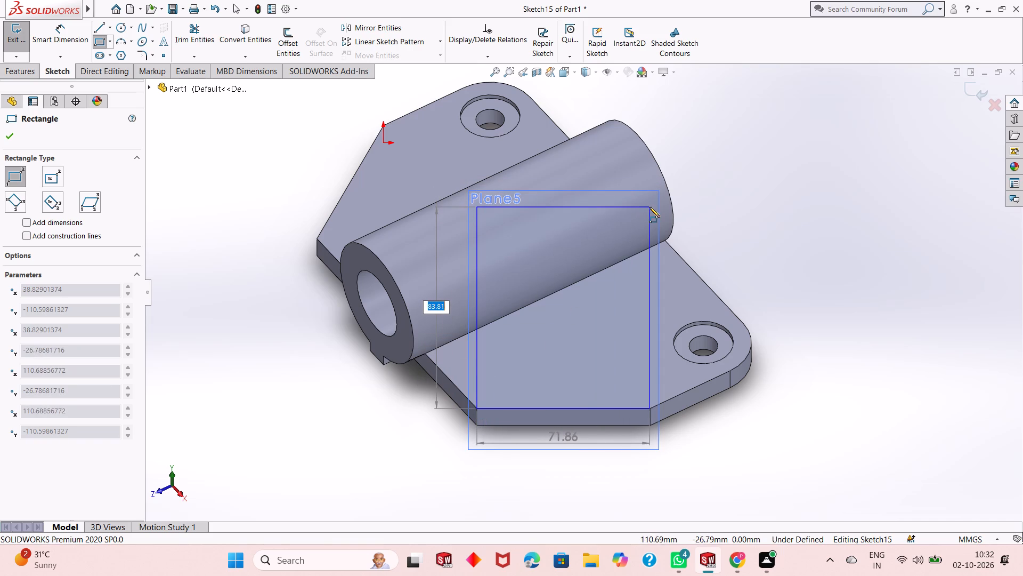
pyautogui.write('80')
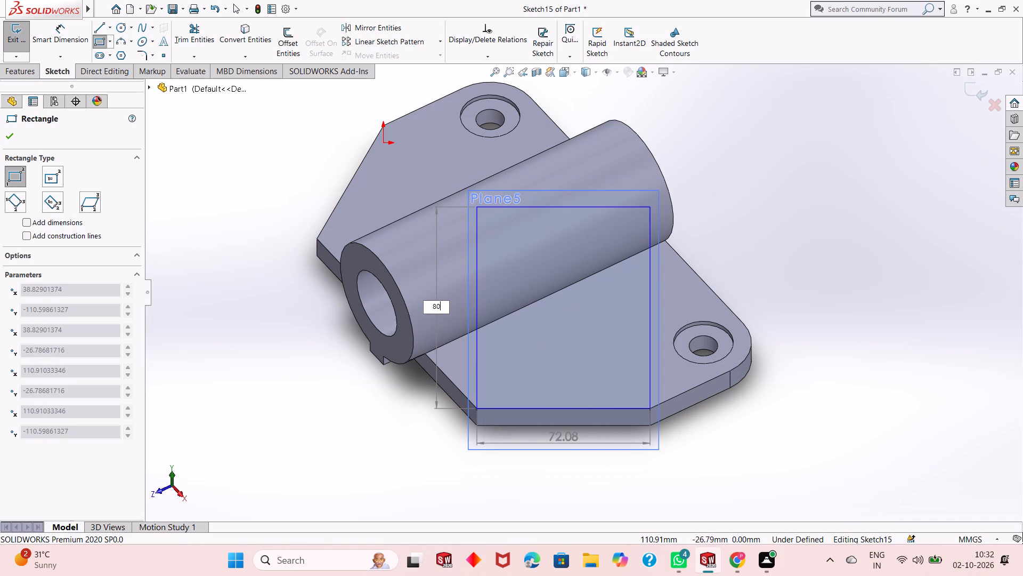
pyautogui.press('Tab')
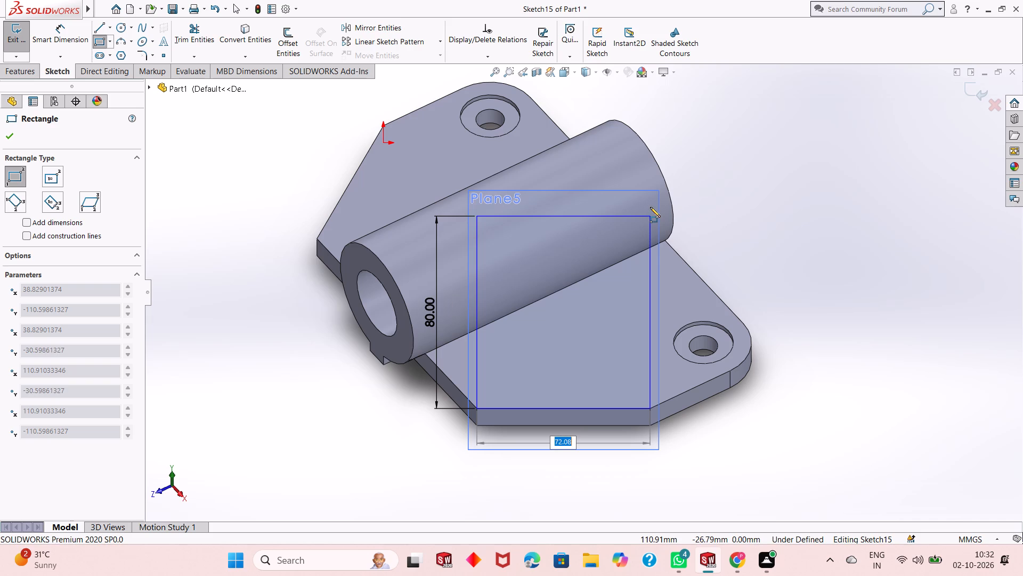
pyautogui.click(650, 410)
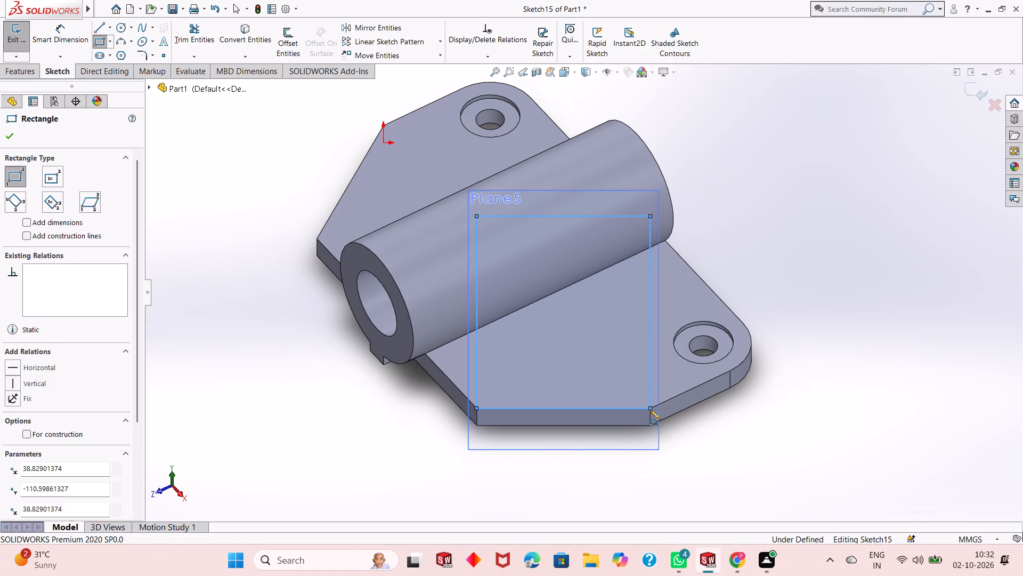
pyautogui.press('Escape')
# Examine how the rectangle's two lower corners line up with the ends of the plate's angled top edge.
pyautogui.scroll(-6, 490, 409)
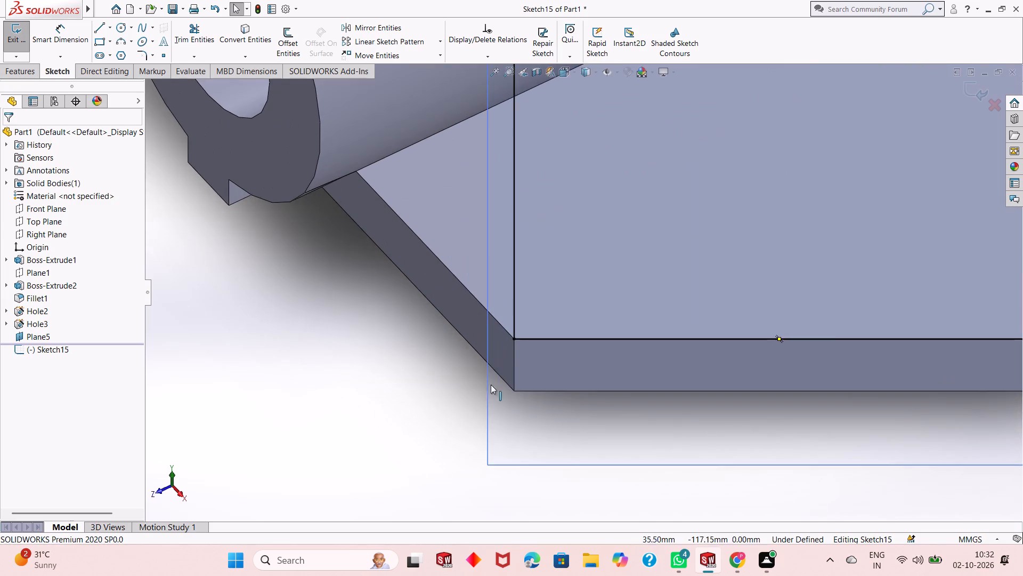
pyautogui.scroll(-5, 513, 325)
pyautogui.scroll(-5, 592, 347)
pyautogui.scroll(7, 381, 415)
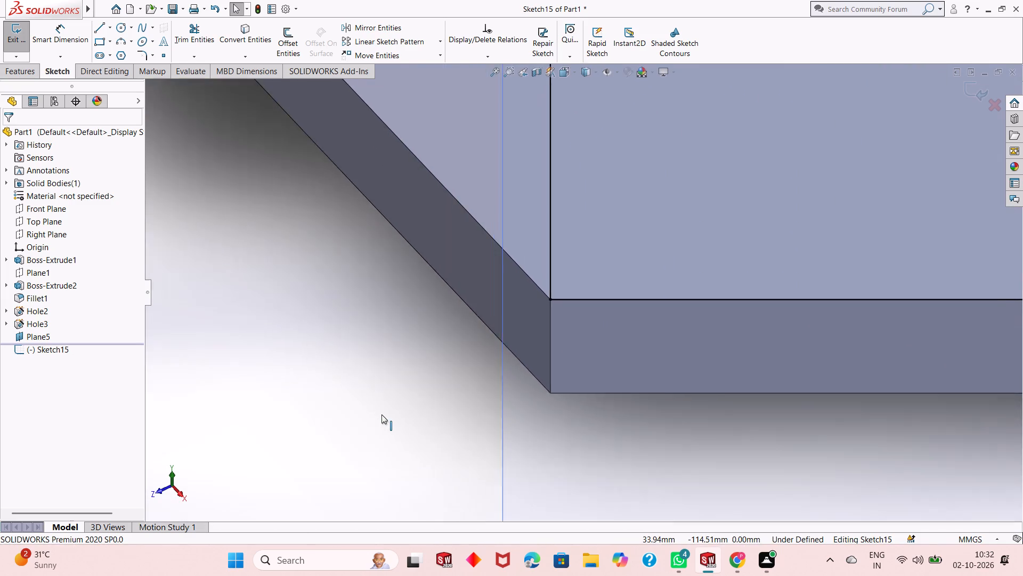
pyautogui.scroll(7, 381, 414)
pyautogui.scroll(-8, 855, 286)
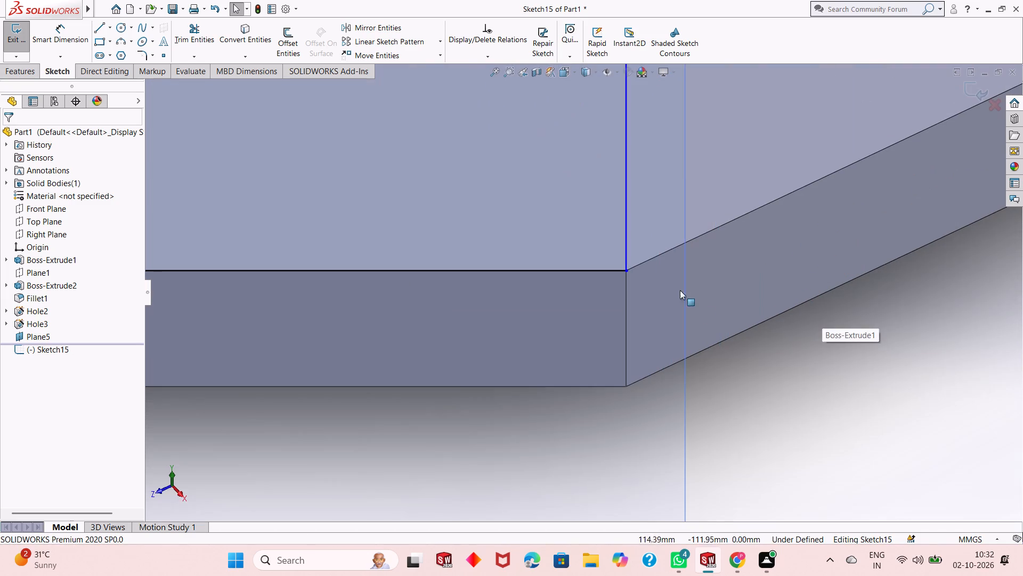
pyautogui.scroll(-15, 620, 265)
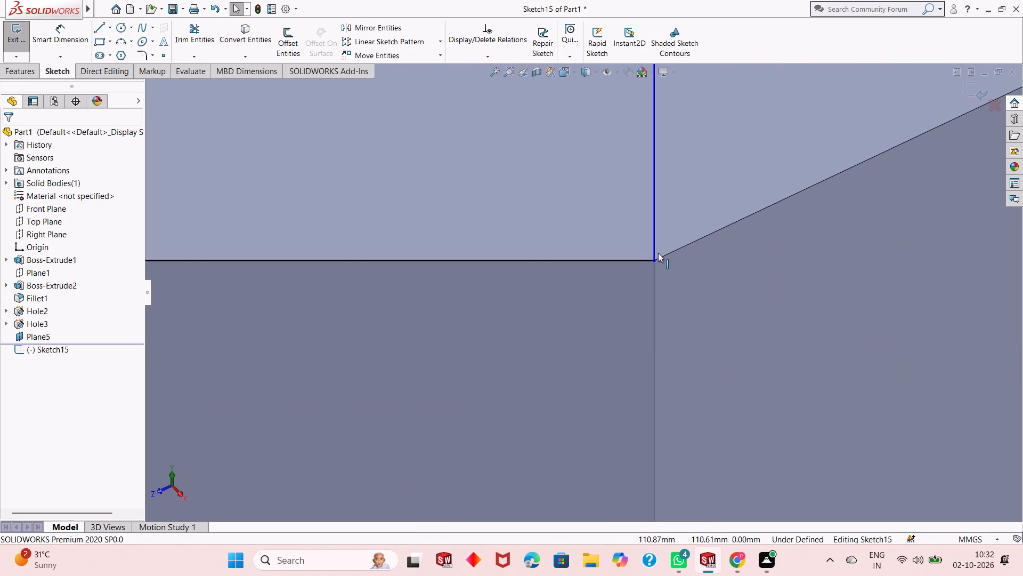
pyautogui.scroll(-5, 658, 253)
pyautogui.scroll(18, 660, 320)
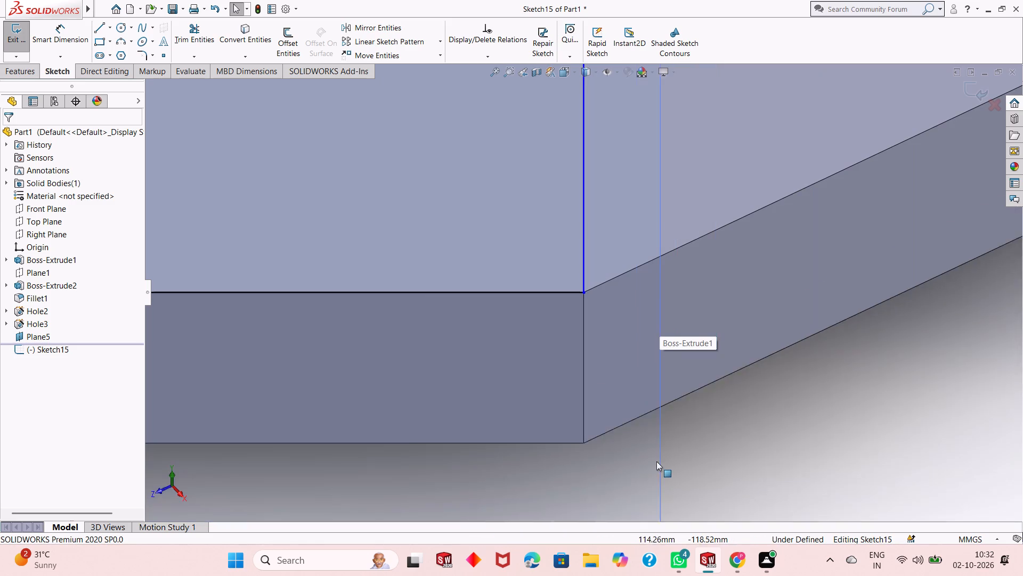
pyautogui.scroll(16, 656, 461)
pyautogui.scroll(-2, 548, 248)
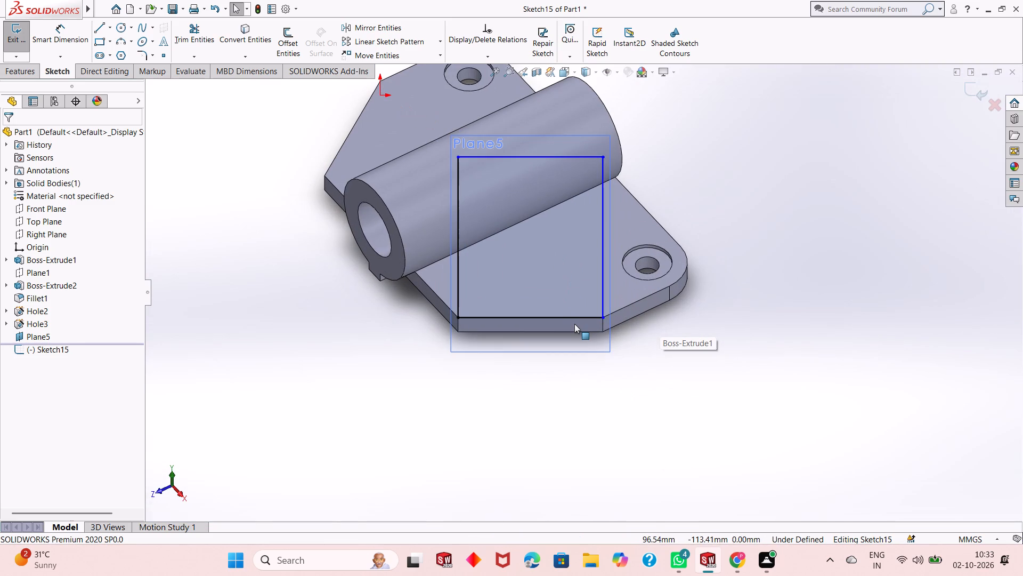
pyautogui.scroll(-3, 538, 295)
pyautogui.scroll(2, 654, 421)
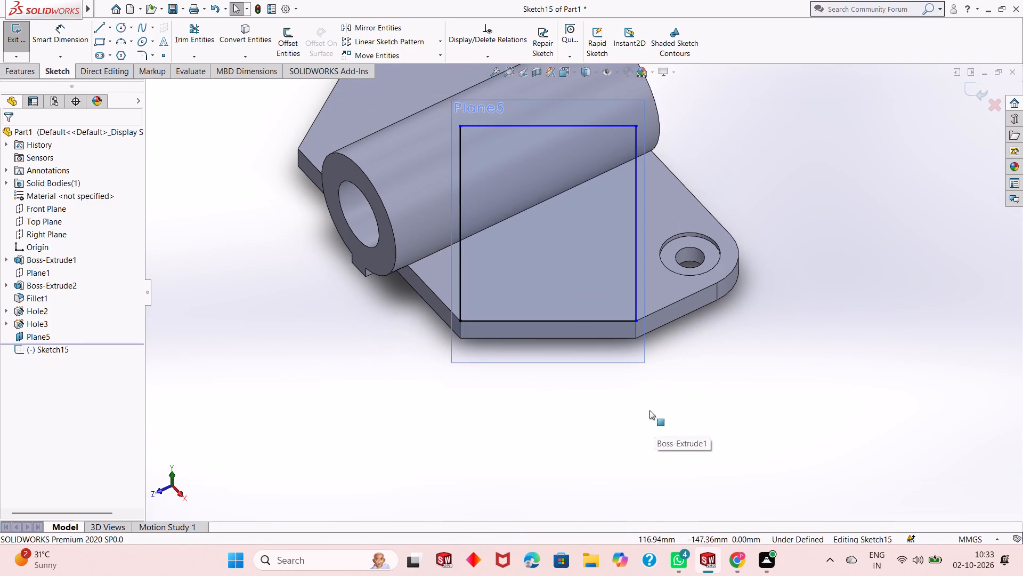
# Dimension the rectangle on the 45° plane with a height of 80 mm and a width of 72.11 mm along the plate edge.
pyautogui.moveTo(647, 406); pyautogui.dragTo(639, 374, button='middle')
pyautogui.press('Escape')
pyautogui.click(82, 50)
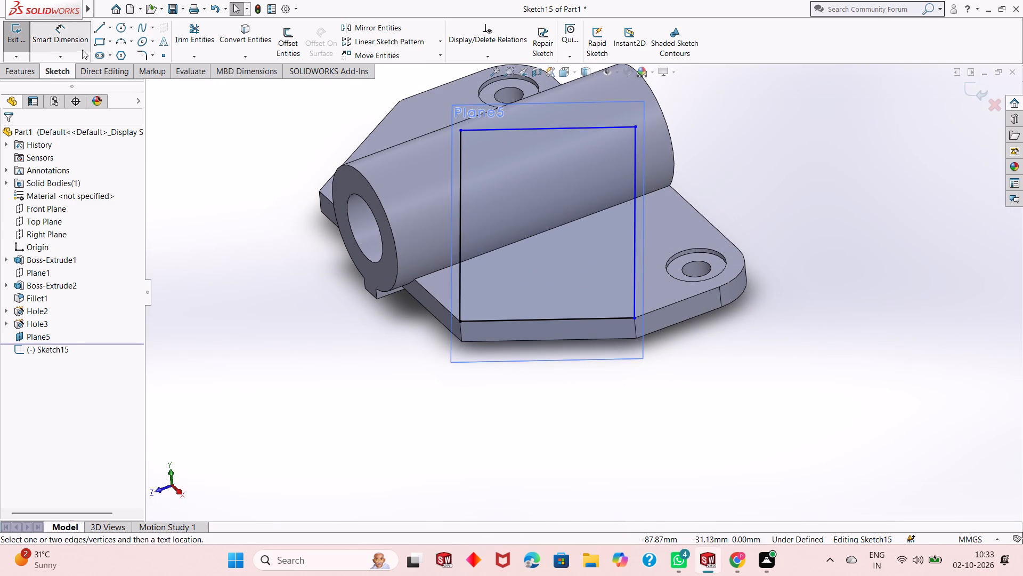
pyautogui.click(634, 247)
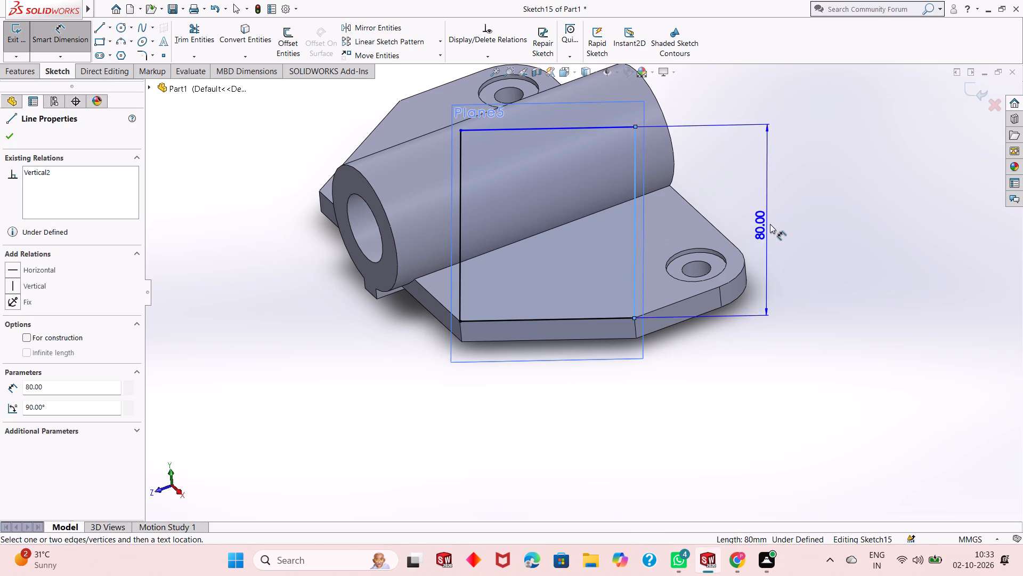
pyautogui.click(771, 224)
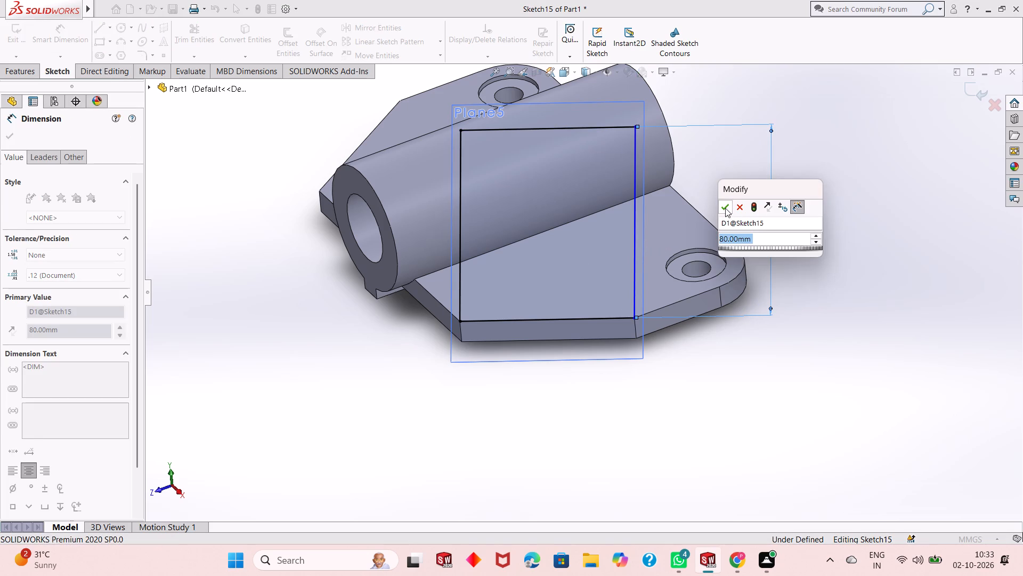
pyautogui.click(725, 208)
pyautogui.click(581, 320)
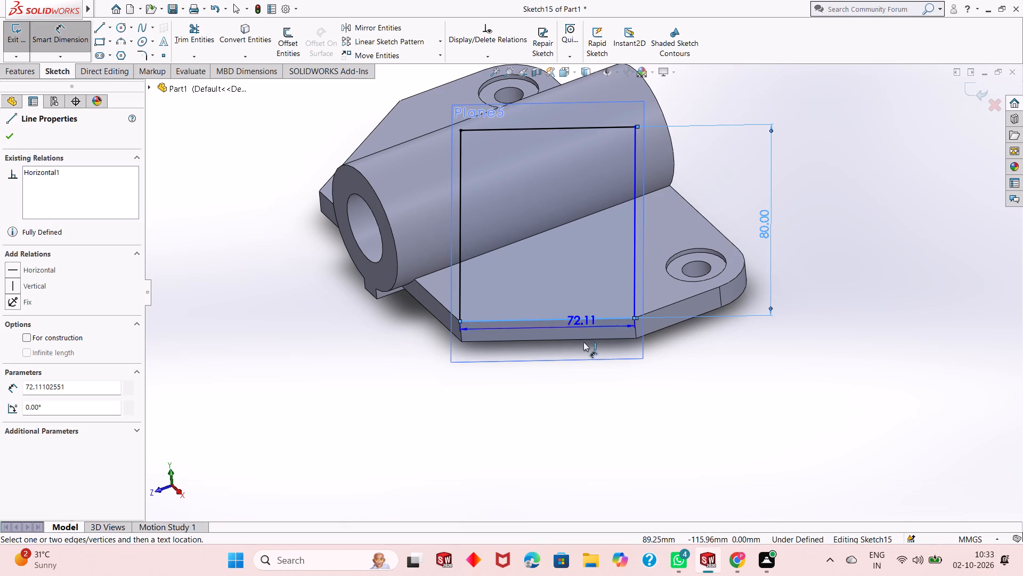
pyautogui.click(591, 393)
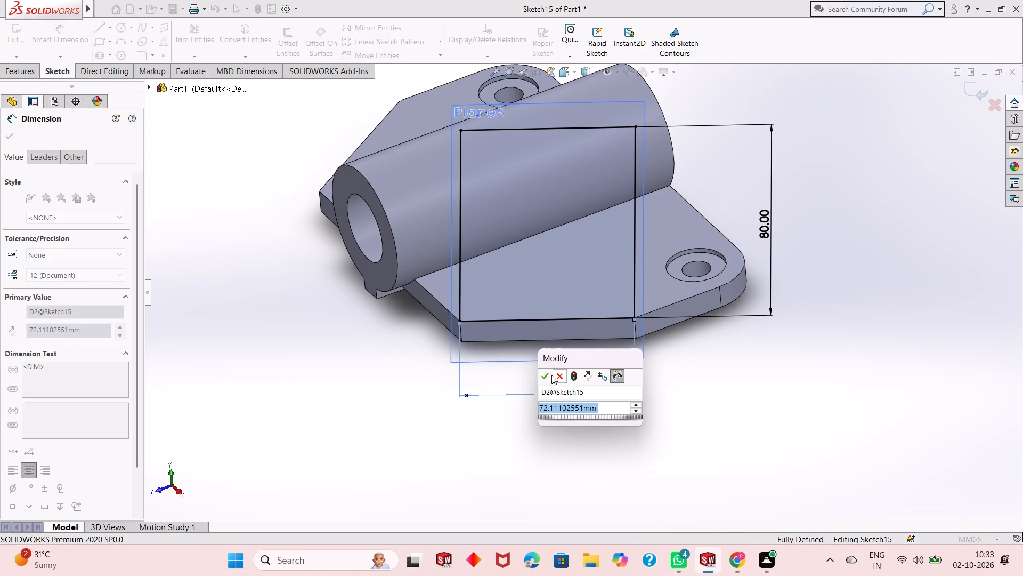
pyautogui.click(542, 375)
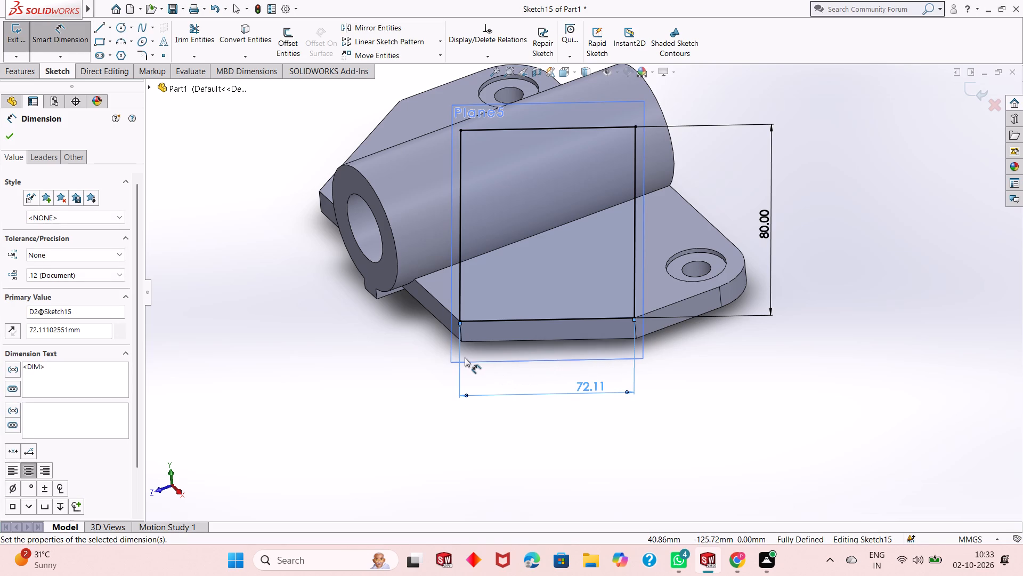
# Examine the dimensioned rectangle and the plate's angled side face from several directions, including the opposite side of the part.
pyautogui.moveTo(465, 357); pyautogui.dragTo(465, 333, button='middle')
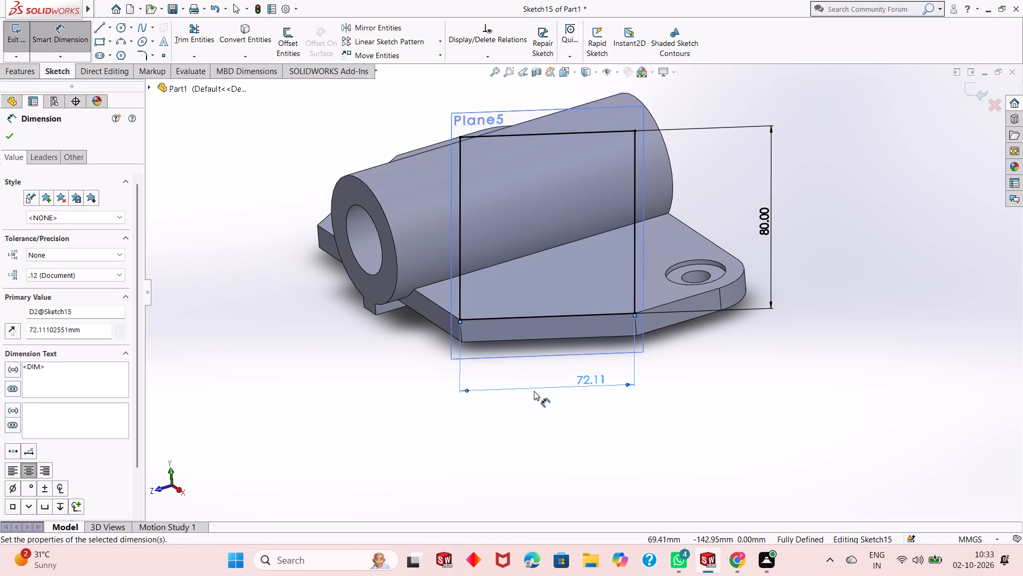
pyautogui.moveTo(515, 403); pyautogui.dragTo(589, 382, button='middle')
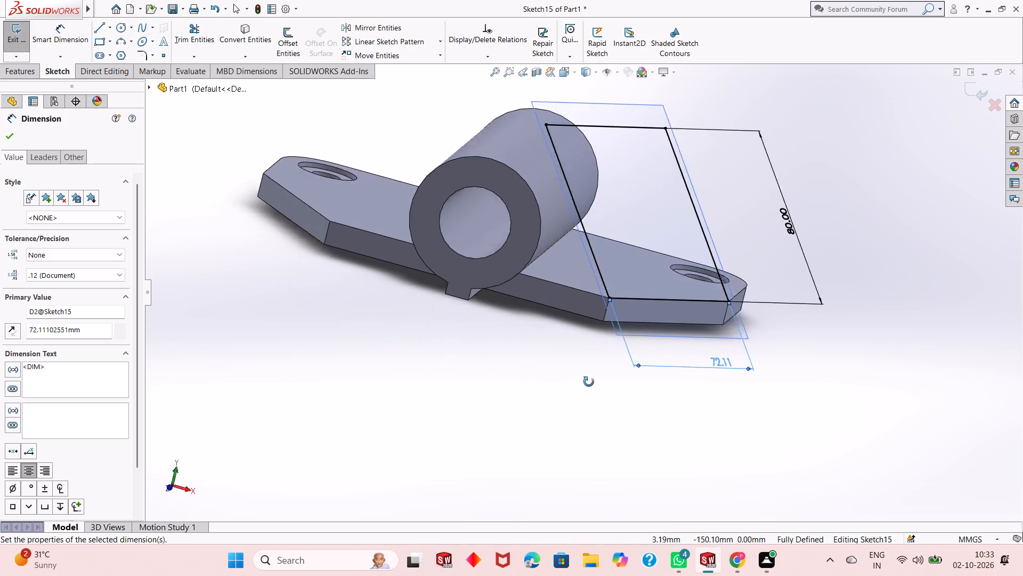
pyautogui.moveTo(589, 382); pyautogui.dragTo(637, 474, button='middle')
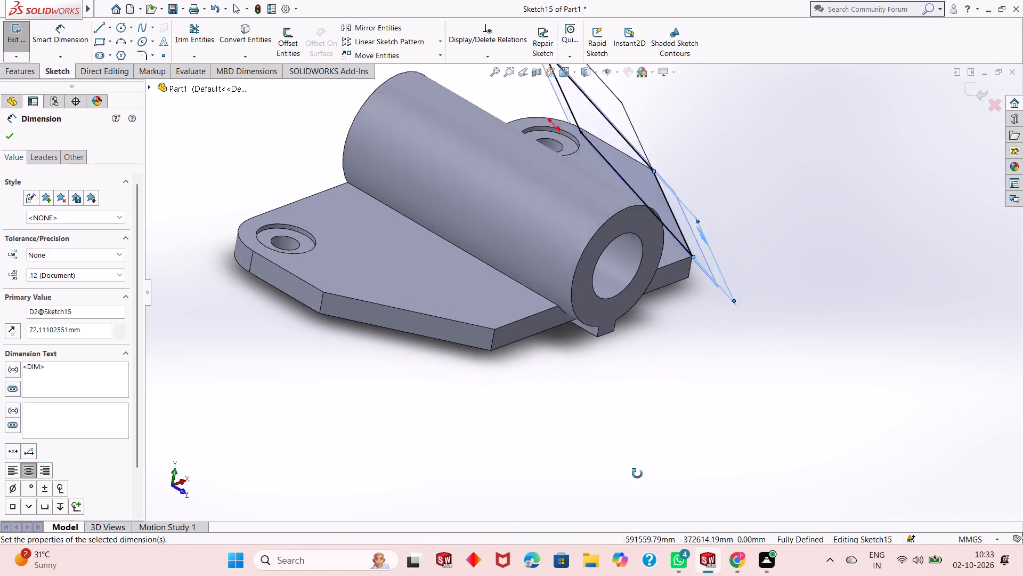
pyautogui.moveTo(637, 474); pyautogui.dragTo(626, 424, button='middle')
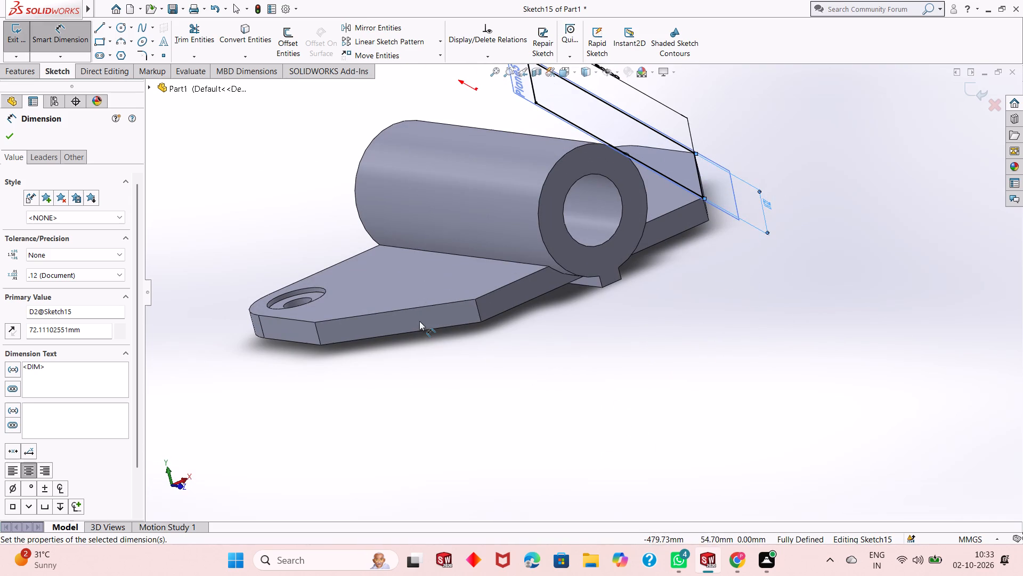
pyautogui.click(419, 321)
pyautogui.moveTo(745, 283); pyautogui.dragTo(740, 281, button='middle')
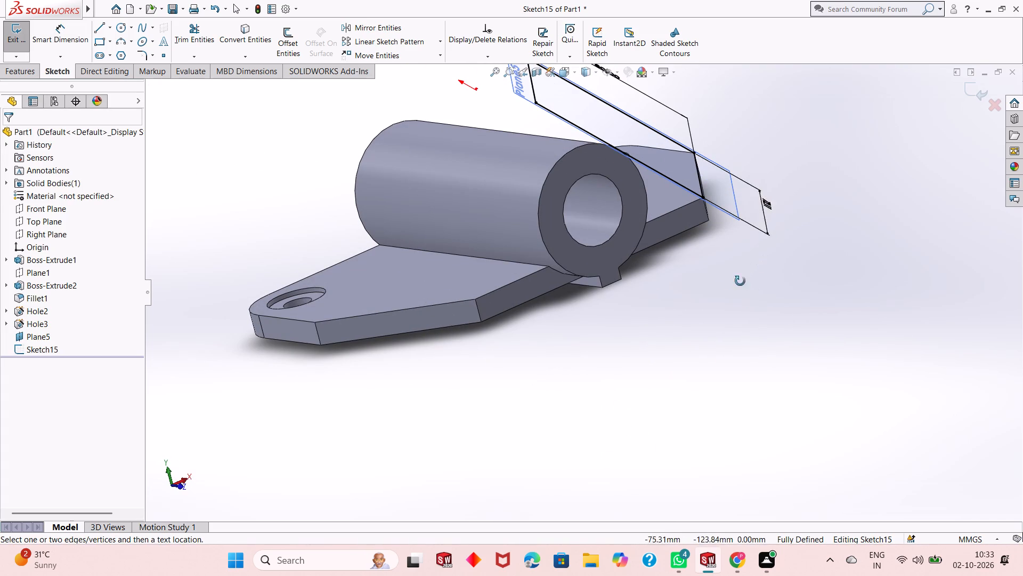
pyautogui.moveTo(740, 281); pyautogui.dragTo(655, 280, button='middle')
pyautogui.scroll(-3, 630, 221)
pyautogui.moveTo(603, 235); pyautogui.dragTo(580, 282, button='middle')
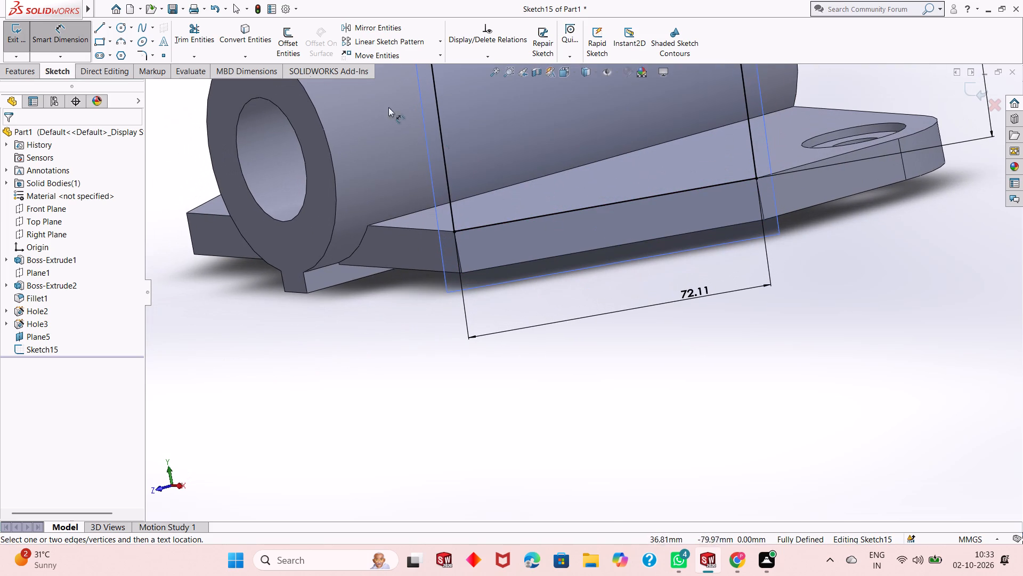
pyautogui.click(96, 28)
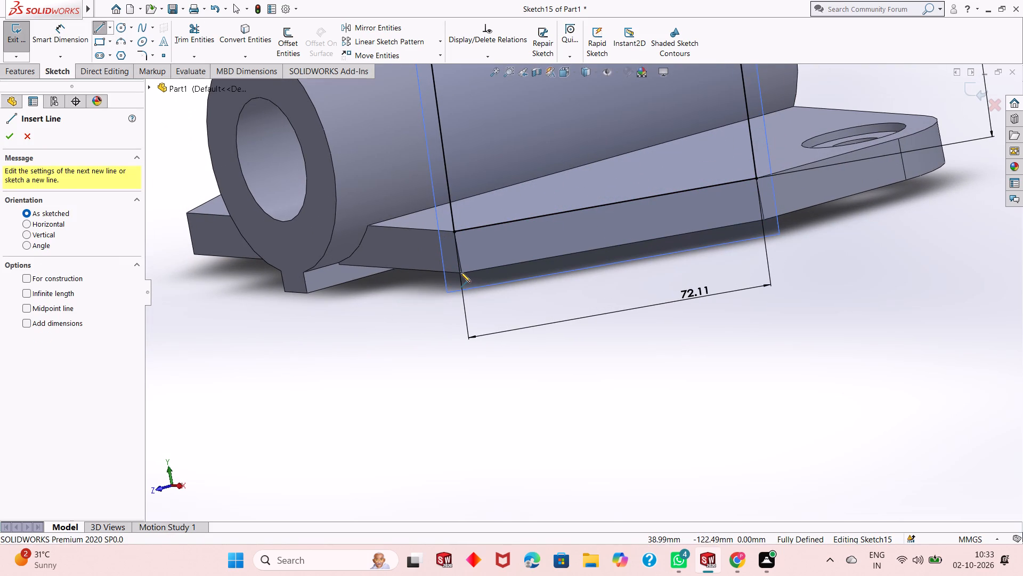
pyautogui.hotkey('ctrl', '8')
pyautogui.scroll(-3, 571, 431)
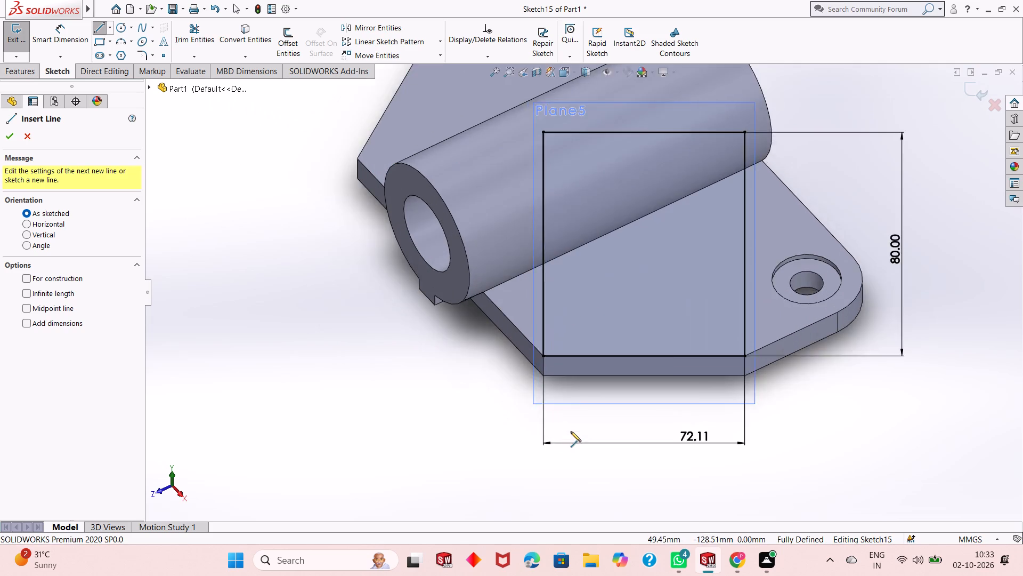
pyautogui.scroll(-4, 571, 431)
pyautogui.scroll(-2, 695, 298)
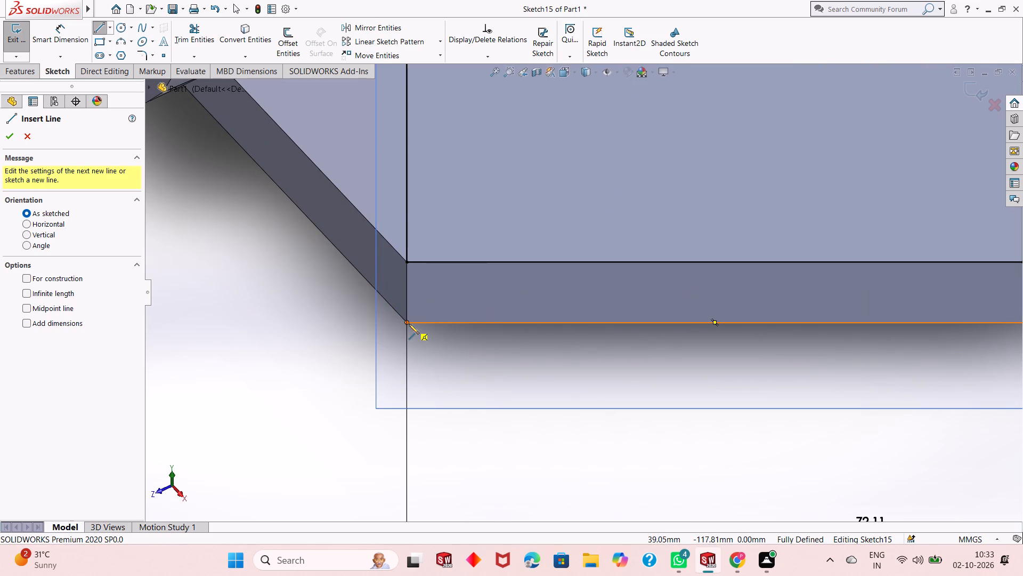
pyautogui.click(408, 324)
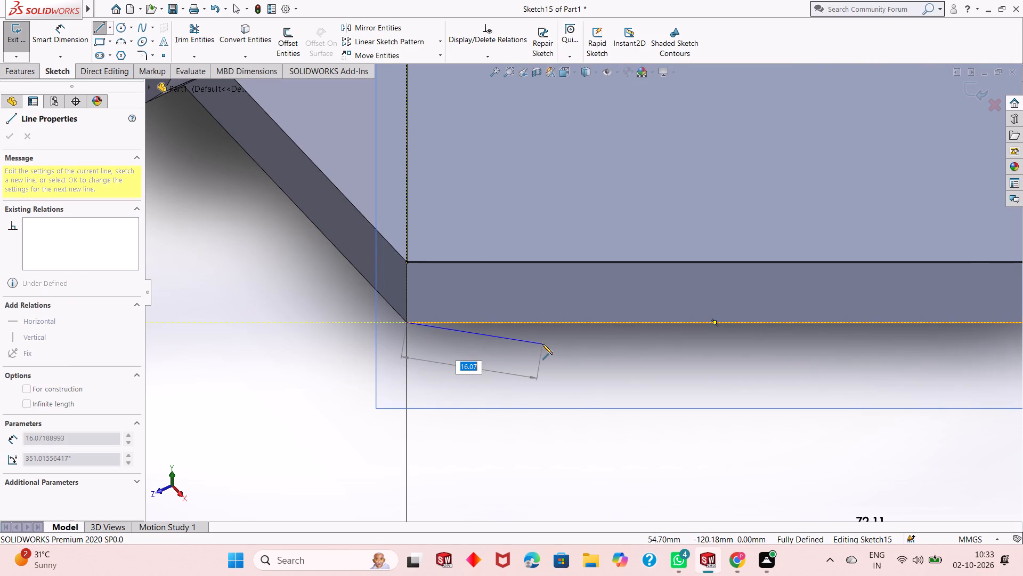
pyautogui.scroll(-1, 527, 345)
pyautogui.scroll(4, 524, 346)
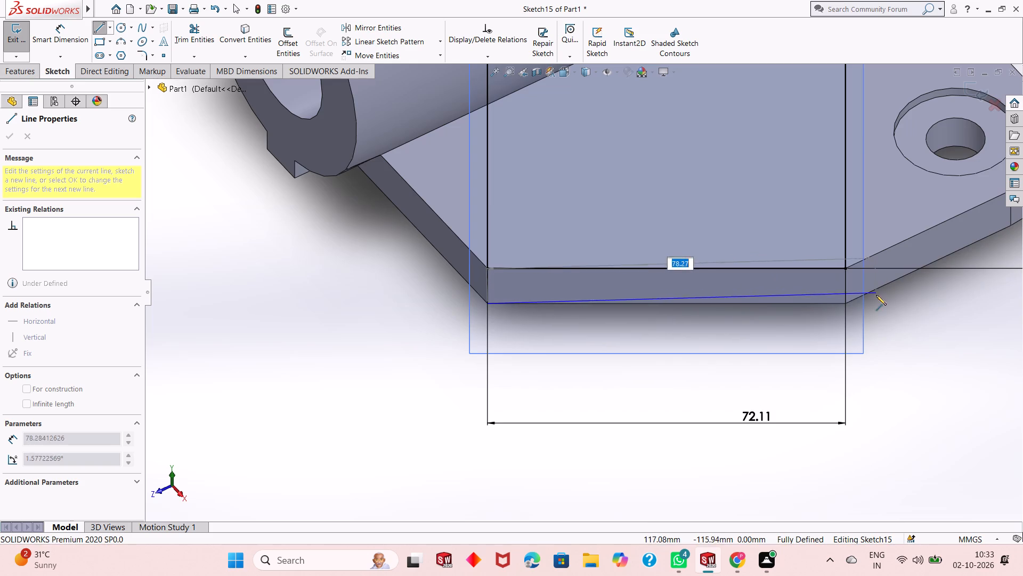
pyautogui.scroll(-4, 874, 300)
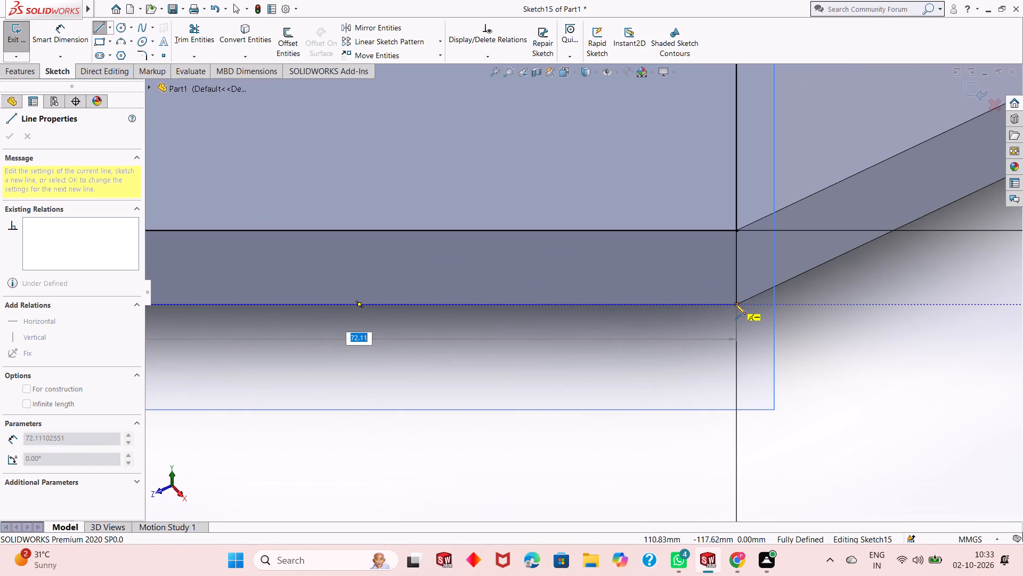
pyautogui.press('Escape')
# Examine how the sloping rectangle sits relative to the cylinder, the plate and its underside.
pyautogui.scroll(-4, 740, 331)
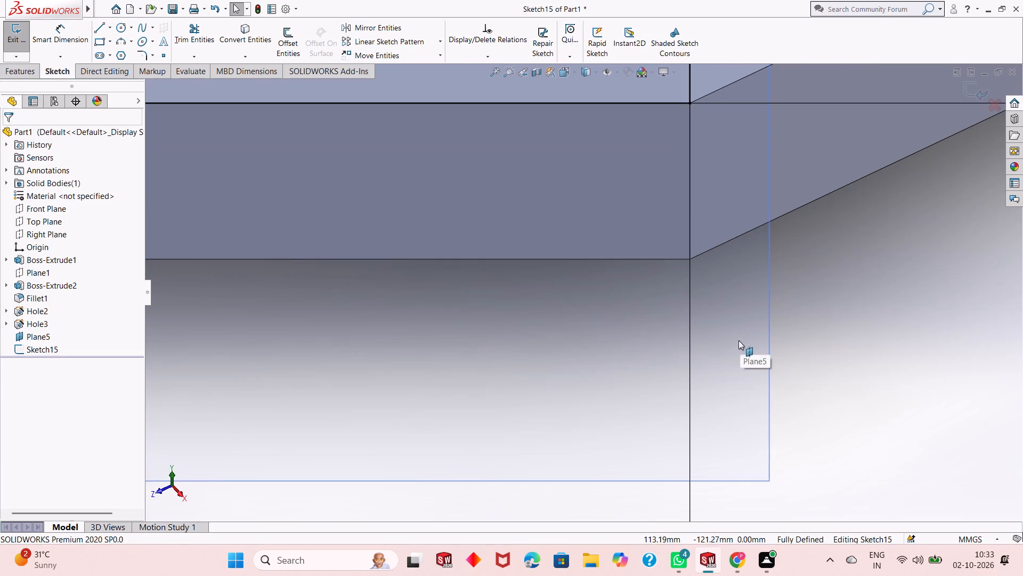
pyautogui.scroll(15, 734, 342)
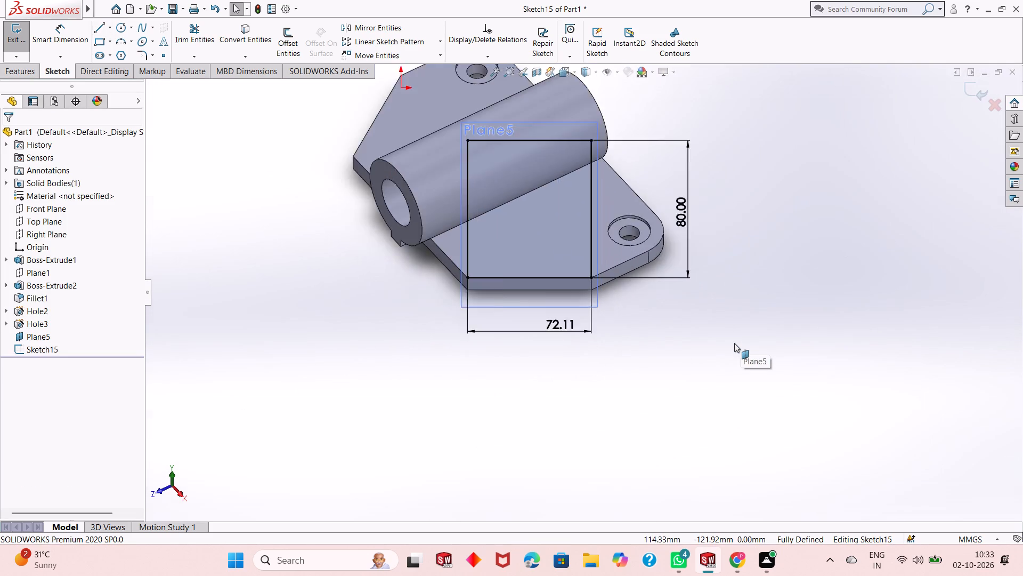
pyautogui.scroll(1, 734, 343)
pyautogui.scroll(-3, 597, 266)
pyautogui.scroll(1, 661, 350)
pyautogui.moveTo(661, 352); pyautogui.dragTo(765, 189, button='middle')
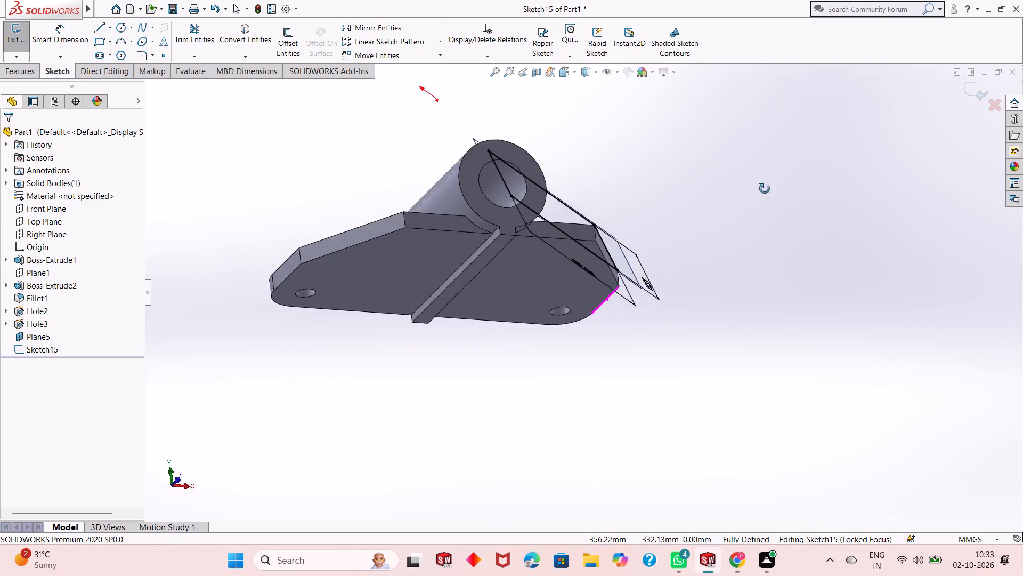
pyautogui.moveTo(765, 189); pyautogui.dragTo(773, 278, button='middle')
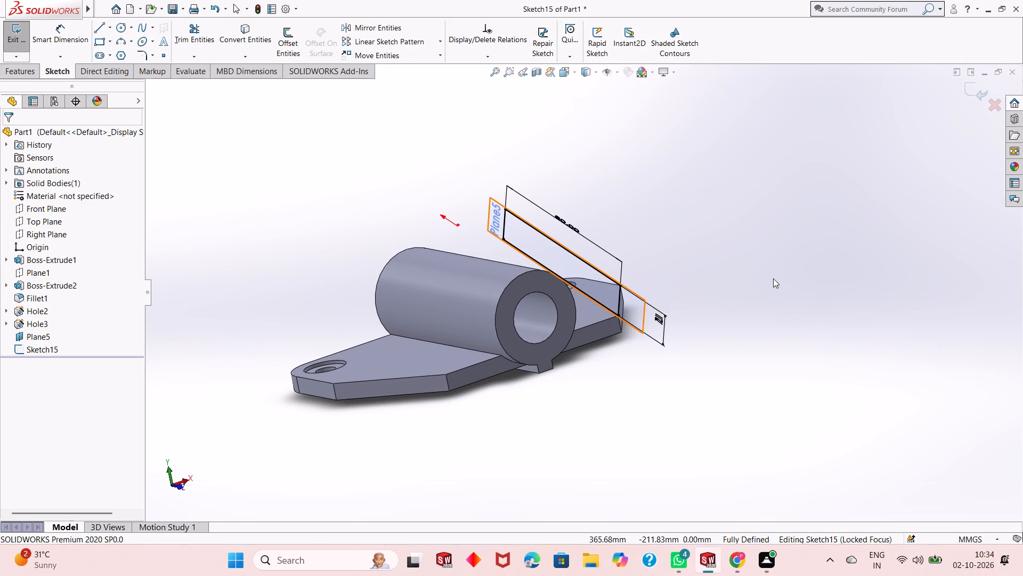
pyautogui.moveTo(717, 365); pyautogui.dragTo(690, 388, button='middle')
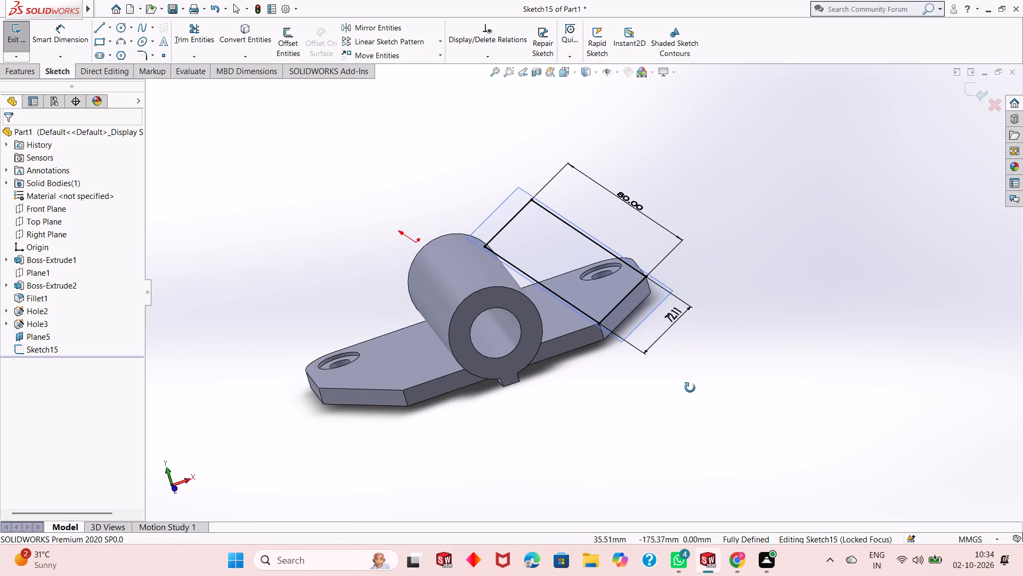
pyautogui.moveTo(690, 388); pyautogui.dragTo(589, 399, button='middle')
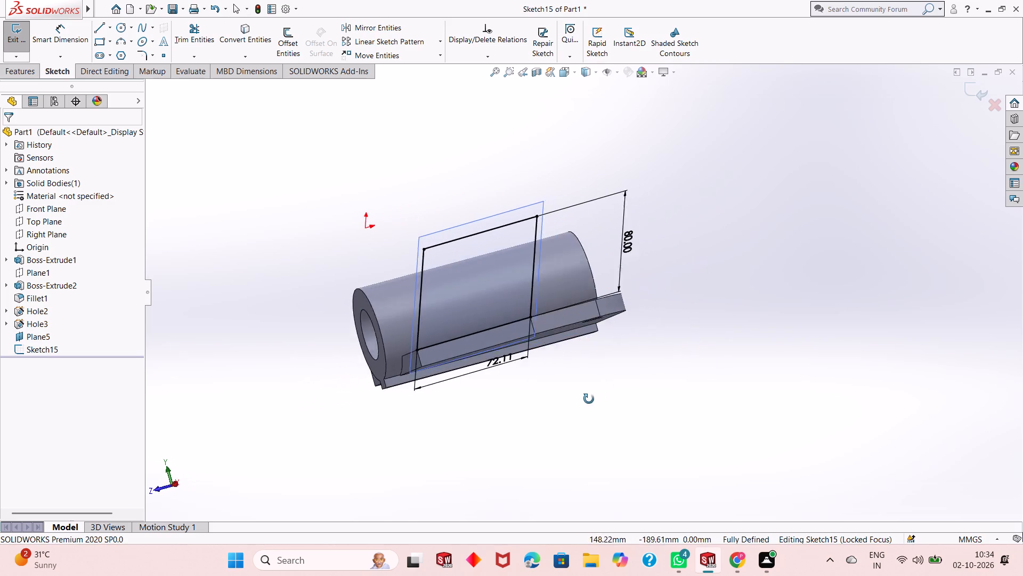
pyautogui.moveTo(589, 399); pyautogui.dragTo(686, 399, button='middle')
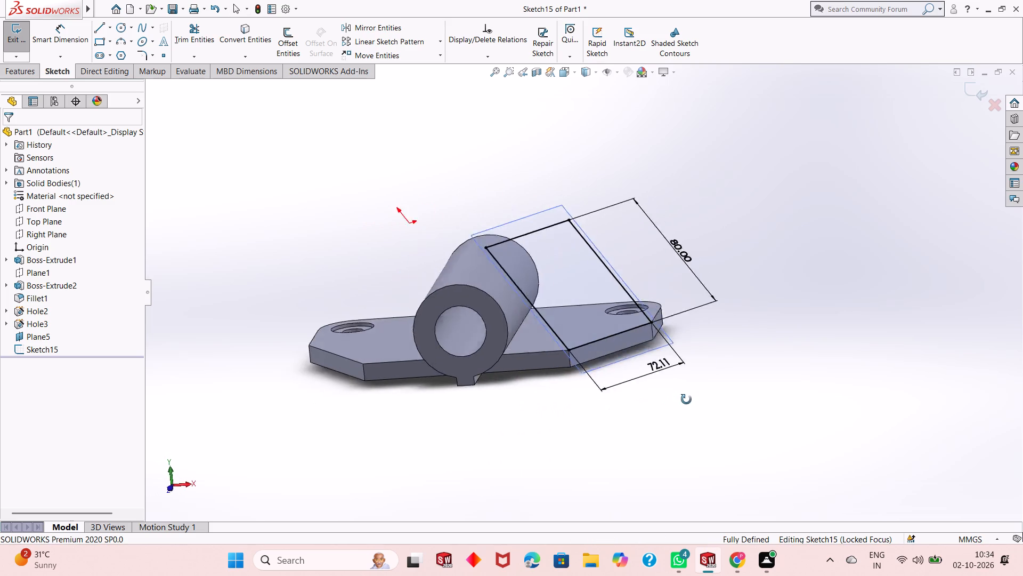
pyautogui.moveTo(686, 399); pyautogui.dragTo(713, 399, button='middle')
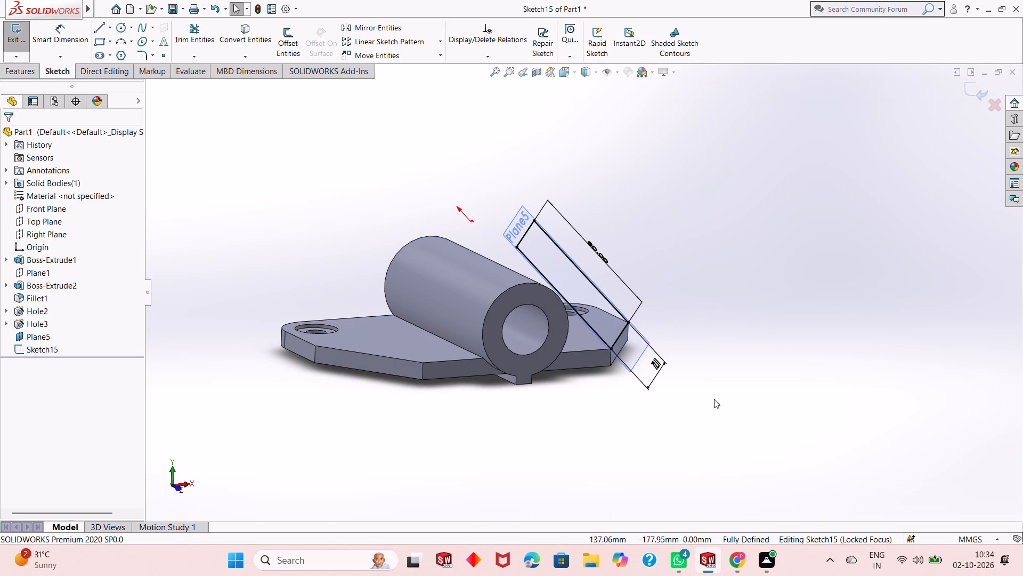
# Extrude the rectangle as a merged boss in the reversed direction, with the Up To Next end condition, towards the cylinder and plate.
pyautogui.click(29, 75)
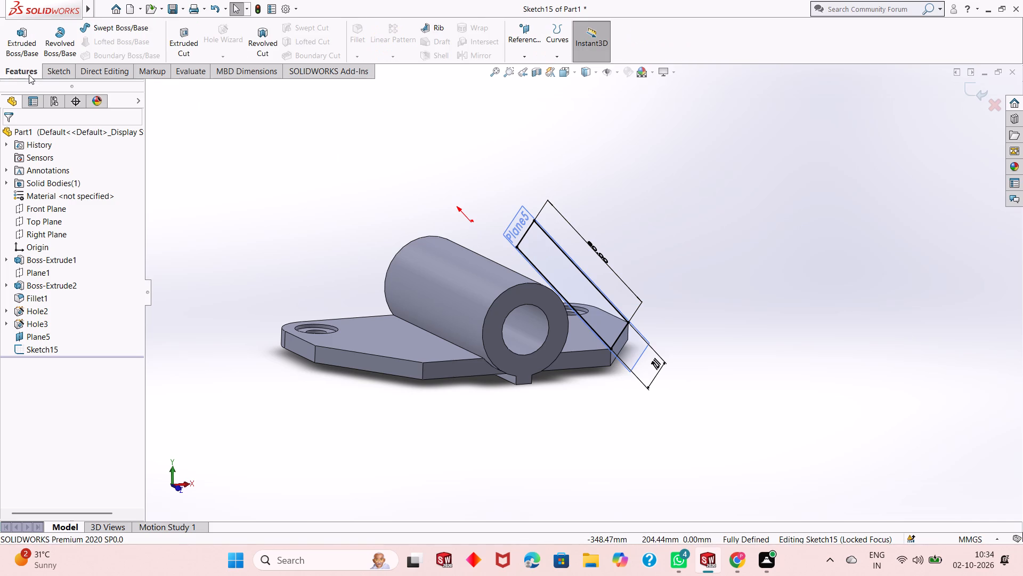
pyautogui.click(29, 45)
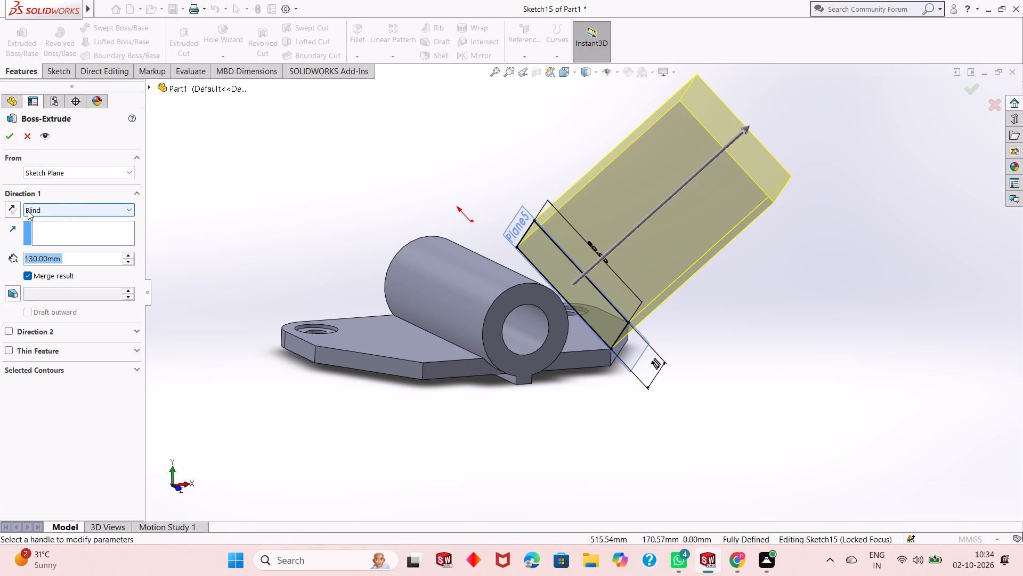
pyautogui.click(10, 206)
pyautogui.click(87, 209)
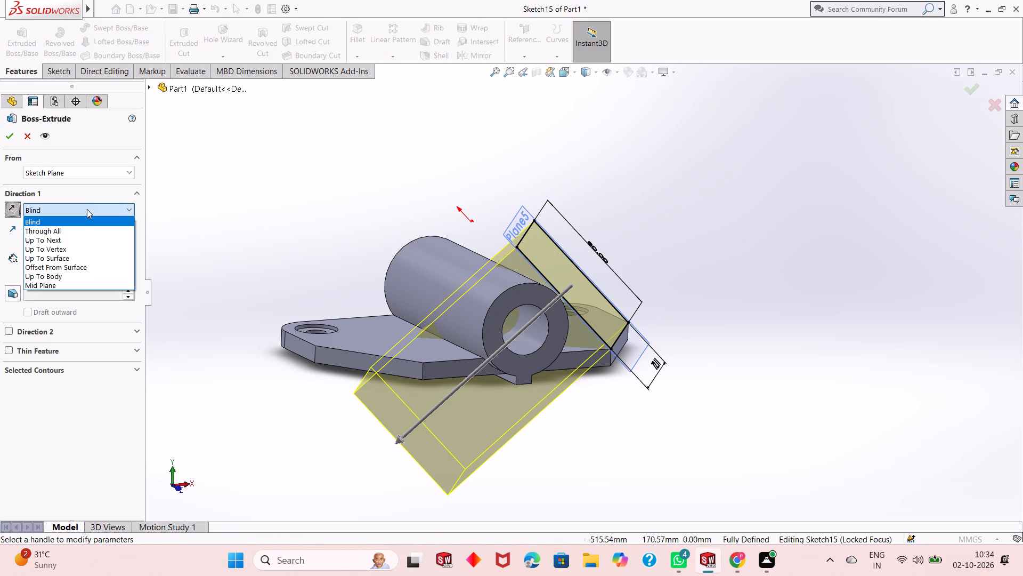
pyautogui.click(92, 237)
pyautogui.moveTo(500, 348); pyautogui.dragTo(484, 326, button='middle')
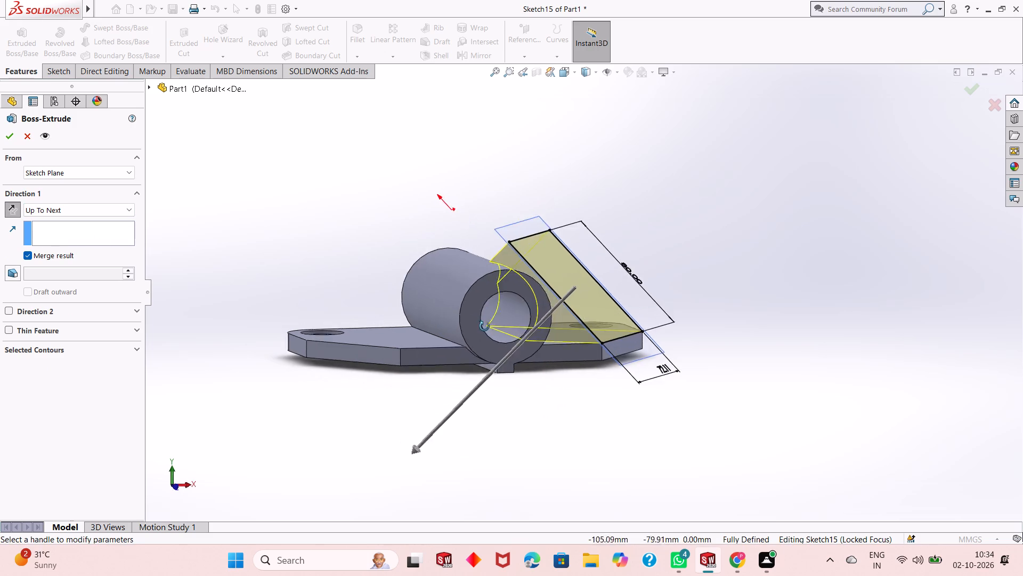
pyautogui.moveTo(484, 326); pyautogui.dragTo(371, 366, button='middle')
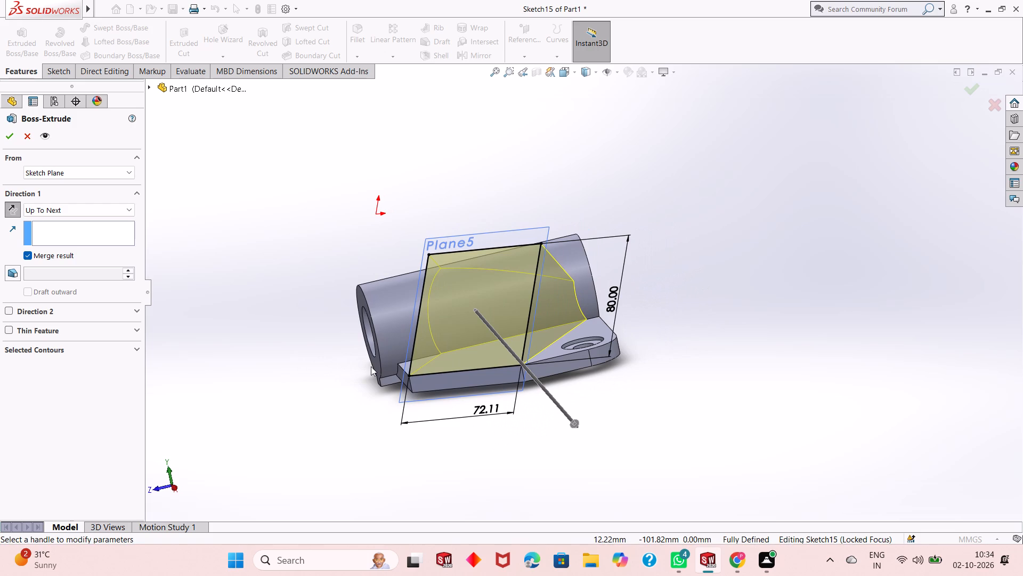
pyautogui.moveTo(530, 437); pyautogui.dragTo(585, 418, button='middle')
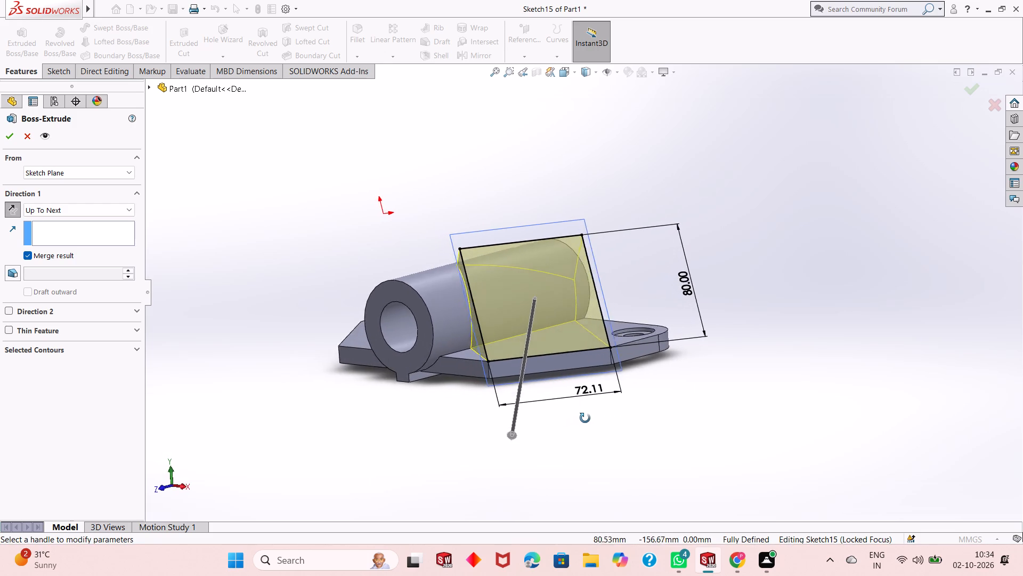
pyautogui.moveTo(585, 418); pyautogui.dragTo(596, 418, button='middle')
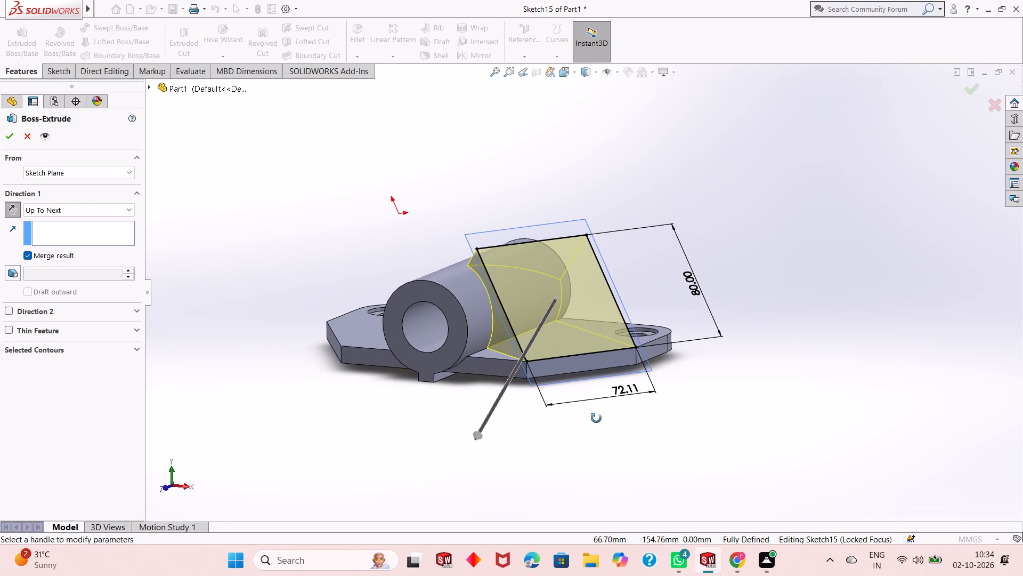
pyautogui.moveTo(596, 418); pyautogui.dragTo(618, 404, button='middle')
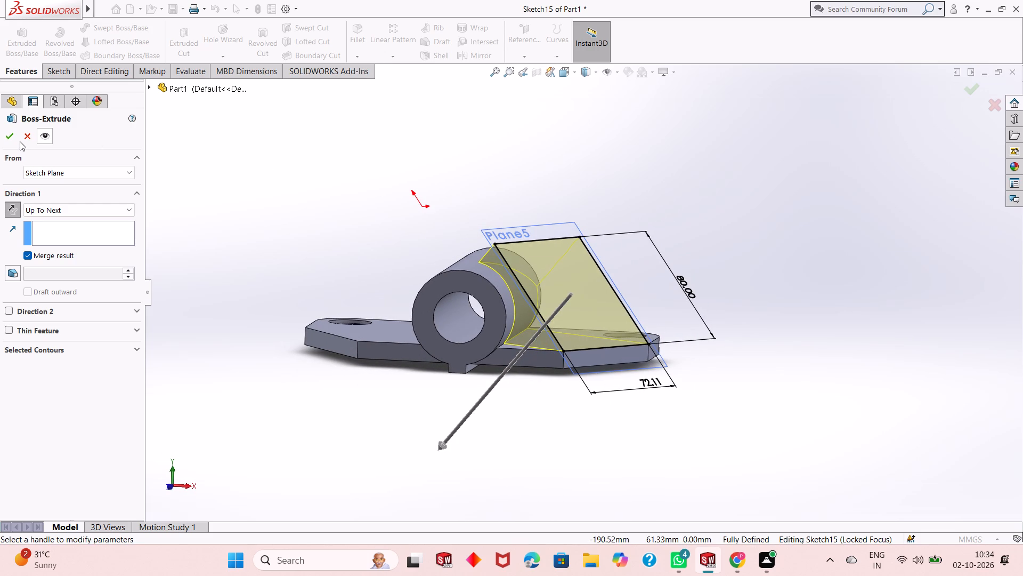
pyautogui.click(15, 140)
pyautogui.click(361, 187)
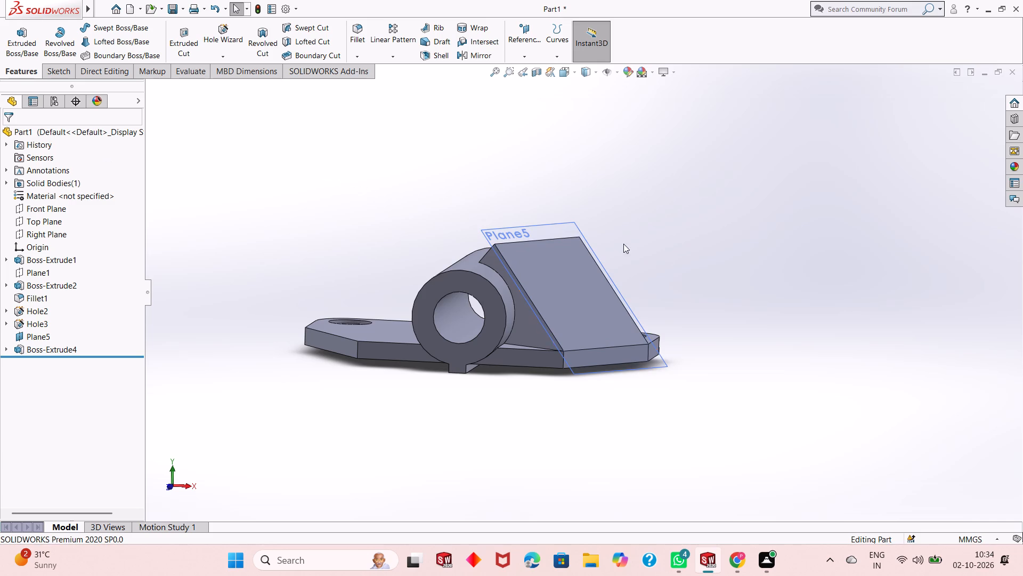
# Hide the 45° reference plane lying on the sloped boss's face.
pyautogui.moveTo(668, 258); pyautogui.dragTo(561, 301, button='middle')
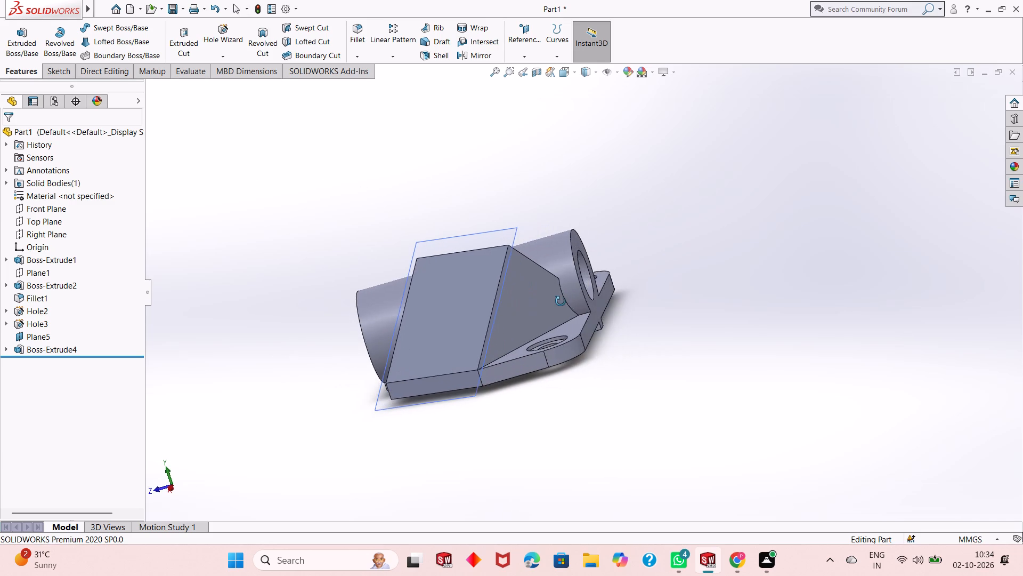
pyautogui.moveTo(561, 301); pyautogui.dragTo(630, 219, button='middle')
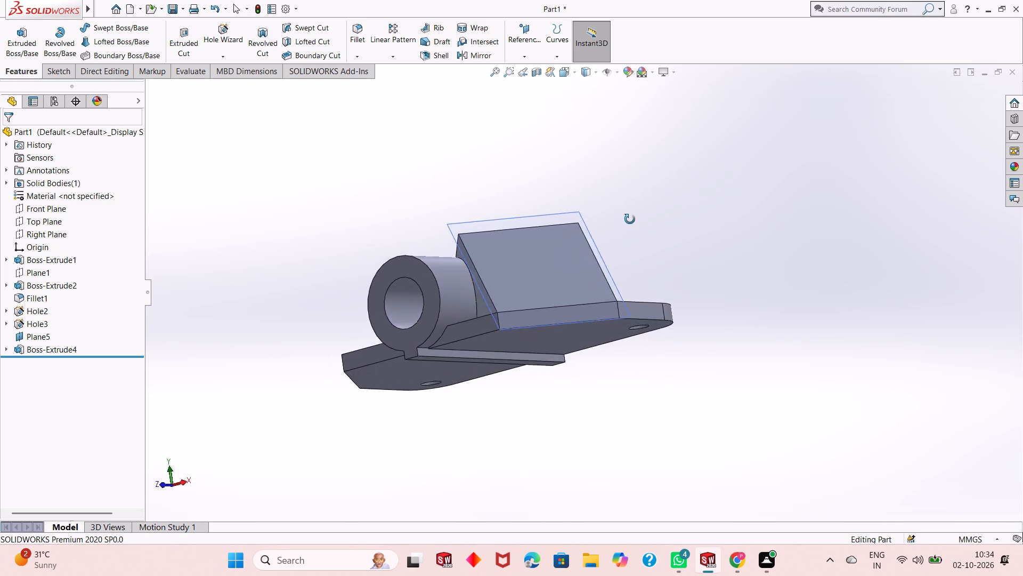
pyautogui.moveTo(630, 219); pyautogui.dragTo(640, 269, button='middle')
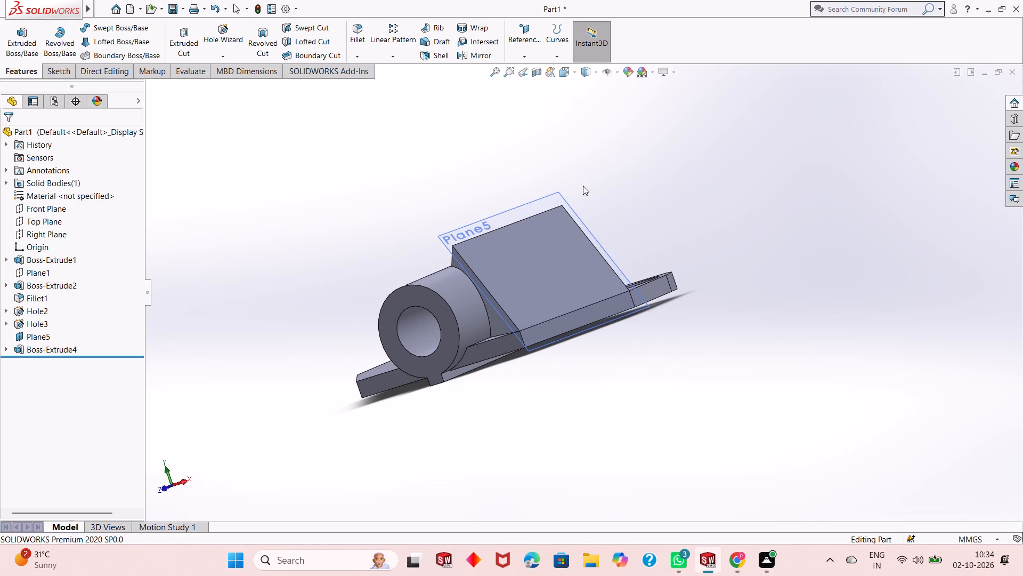
pyautogui.rightClick(541, 197)
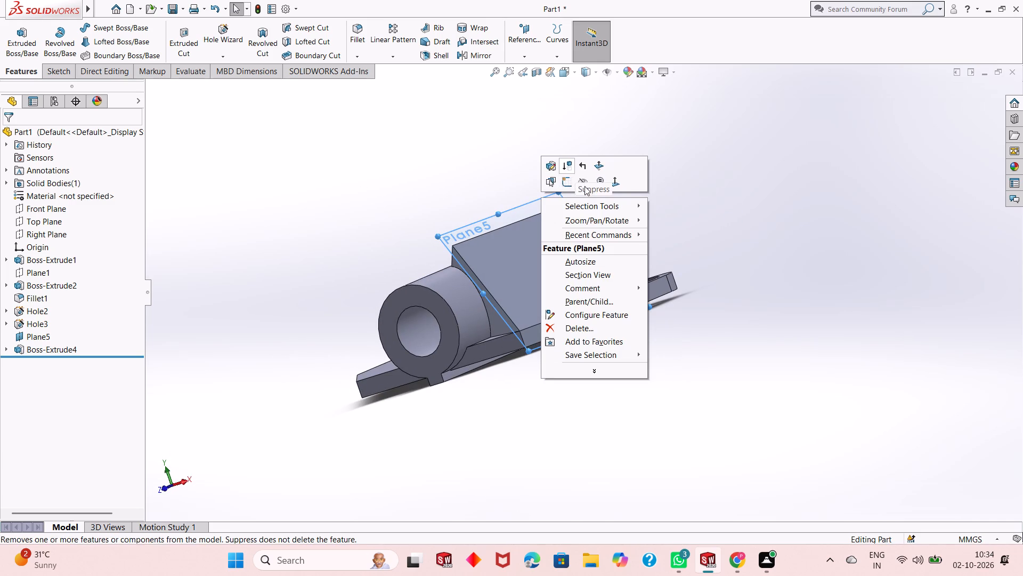
pyautogui.click(584, 186)
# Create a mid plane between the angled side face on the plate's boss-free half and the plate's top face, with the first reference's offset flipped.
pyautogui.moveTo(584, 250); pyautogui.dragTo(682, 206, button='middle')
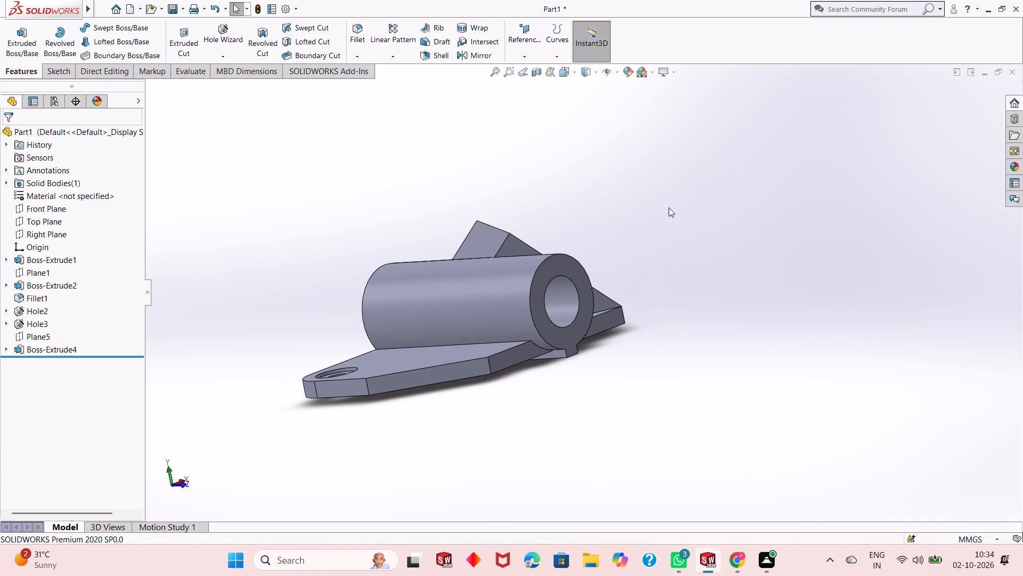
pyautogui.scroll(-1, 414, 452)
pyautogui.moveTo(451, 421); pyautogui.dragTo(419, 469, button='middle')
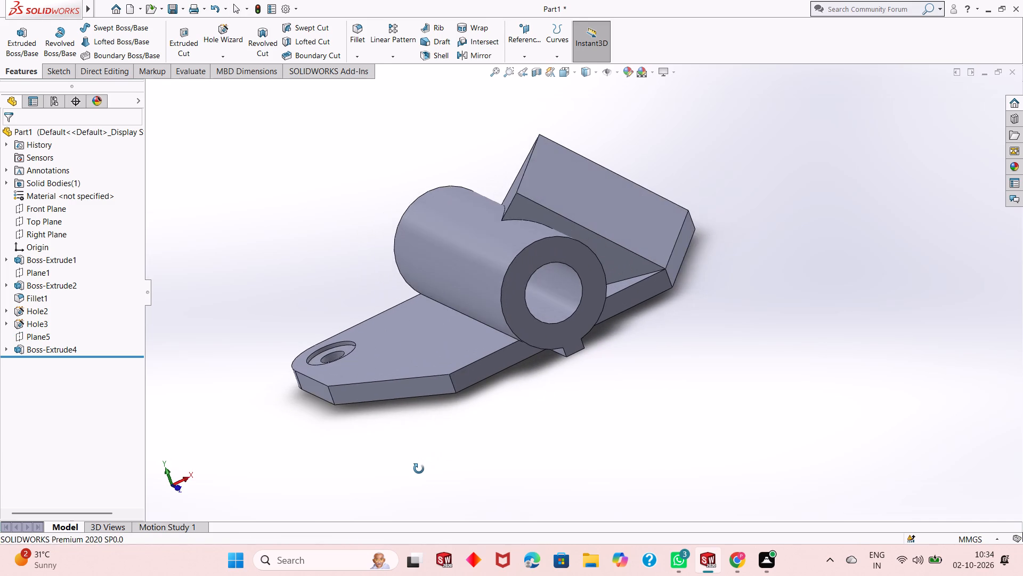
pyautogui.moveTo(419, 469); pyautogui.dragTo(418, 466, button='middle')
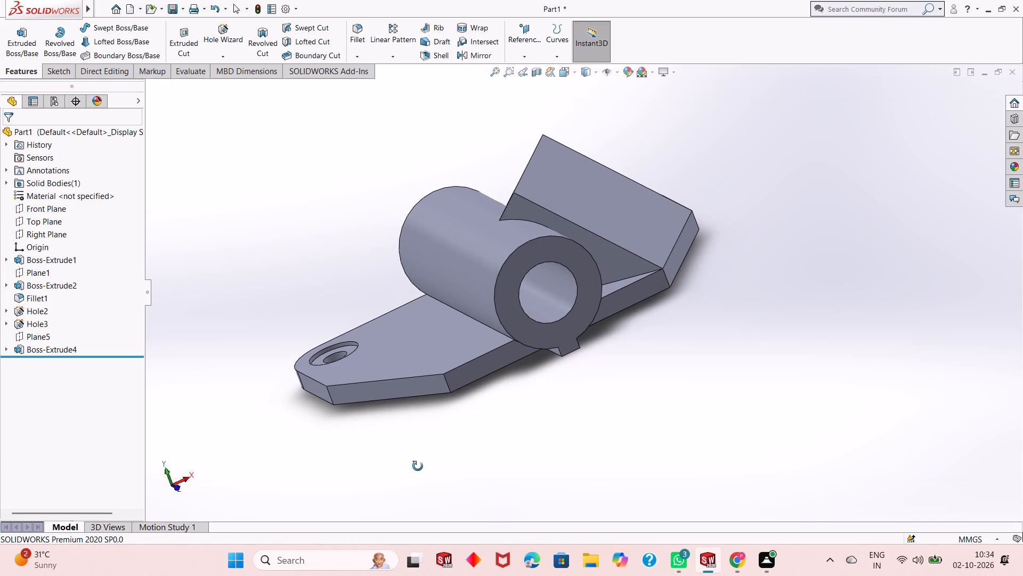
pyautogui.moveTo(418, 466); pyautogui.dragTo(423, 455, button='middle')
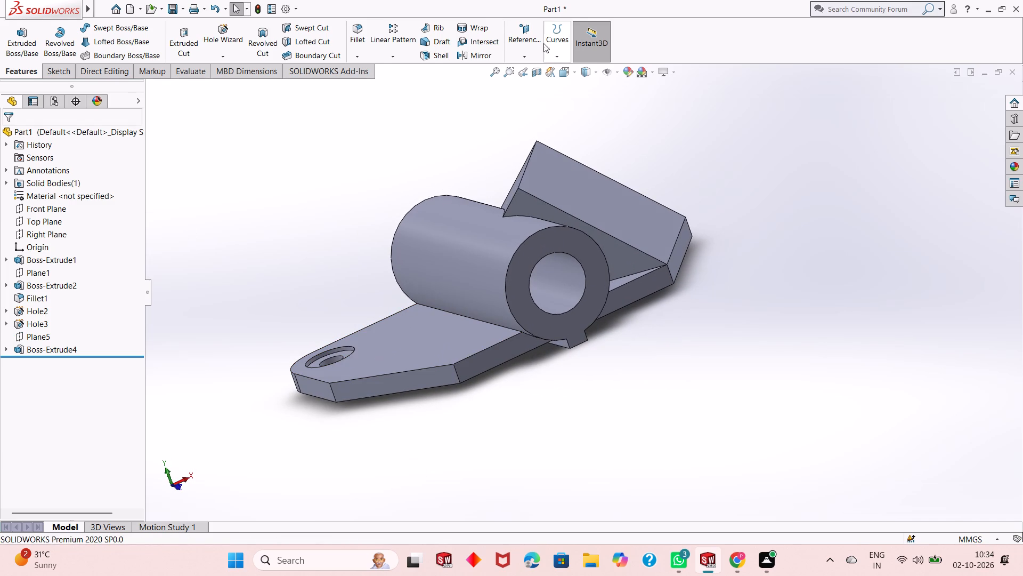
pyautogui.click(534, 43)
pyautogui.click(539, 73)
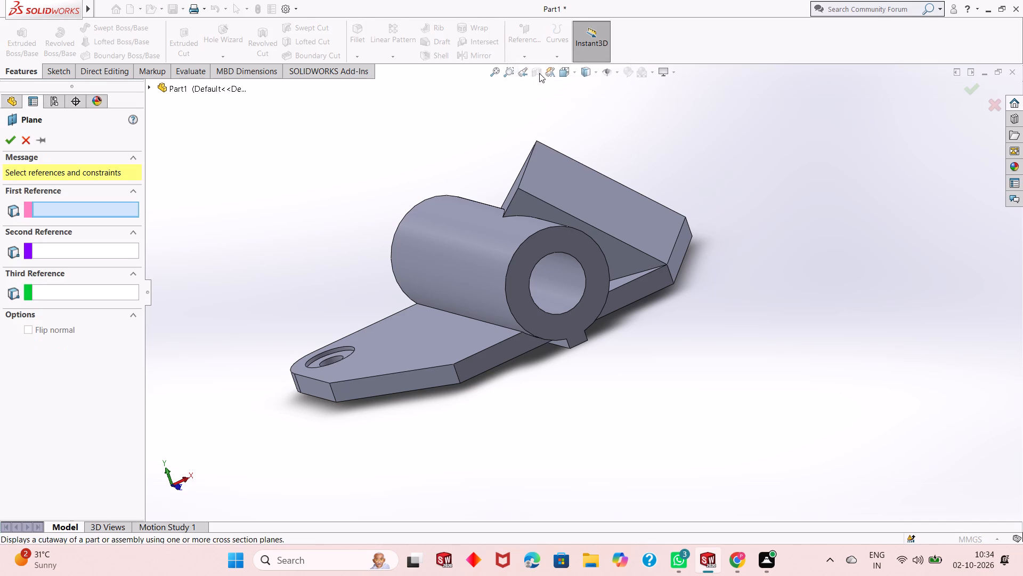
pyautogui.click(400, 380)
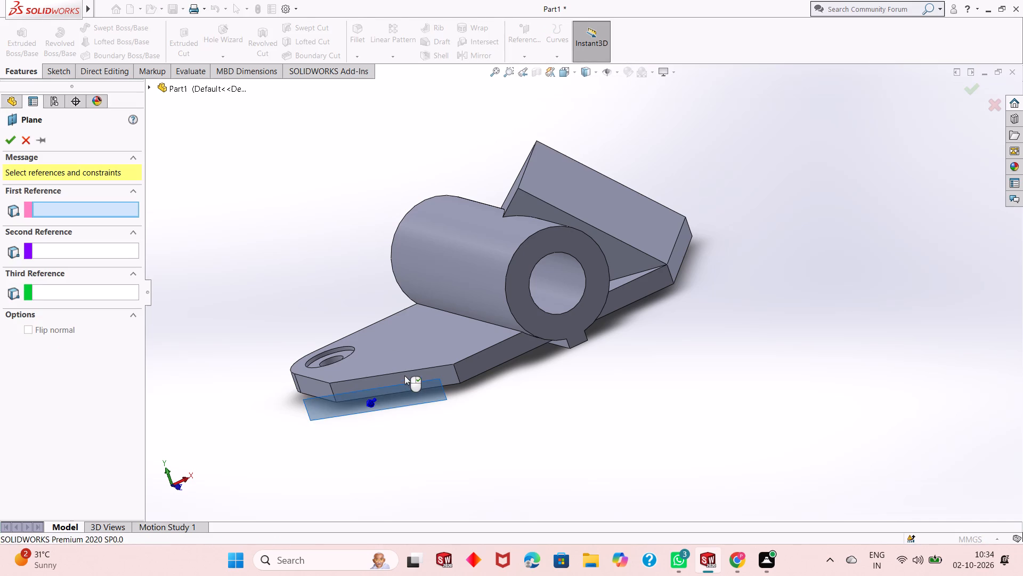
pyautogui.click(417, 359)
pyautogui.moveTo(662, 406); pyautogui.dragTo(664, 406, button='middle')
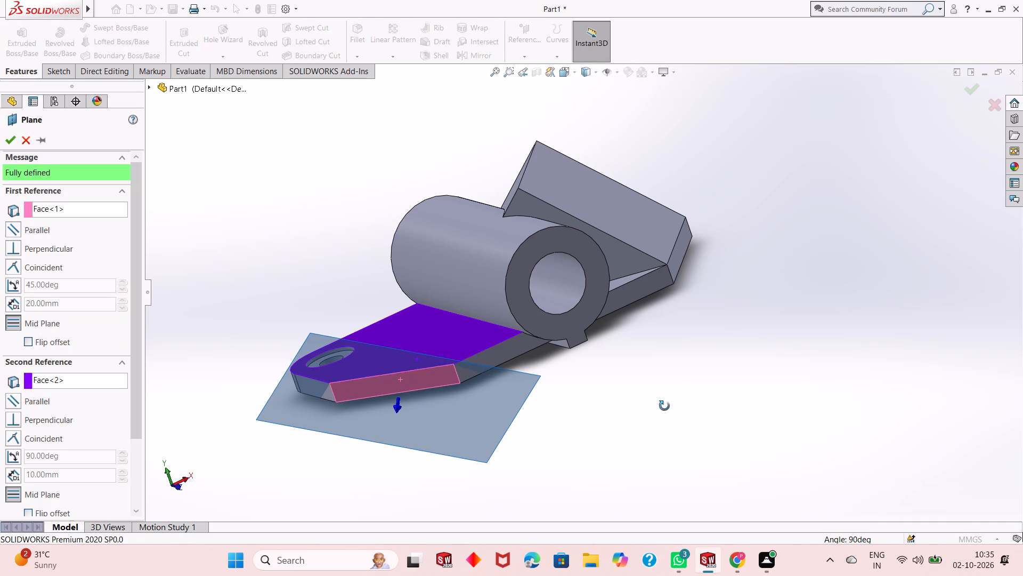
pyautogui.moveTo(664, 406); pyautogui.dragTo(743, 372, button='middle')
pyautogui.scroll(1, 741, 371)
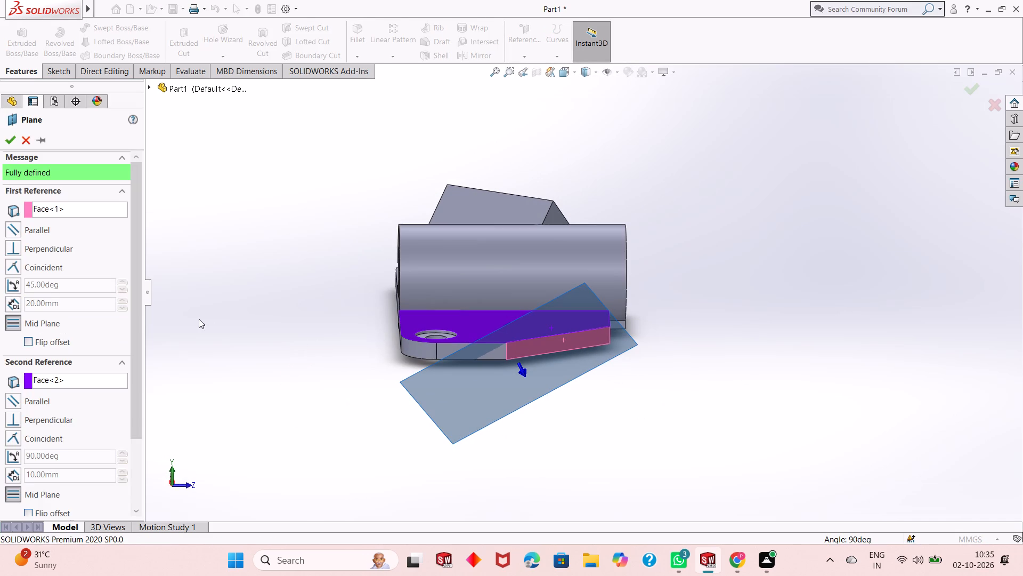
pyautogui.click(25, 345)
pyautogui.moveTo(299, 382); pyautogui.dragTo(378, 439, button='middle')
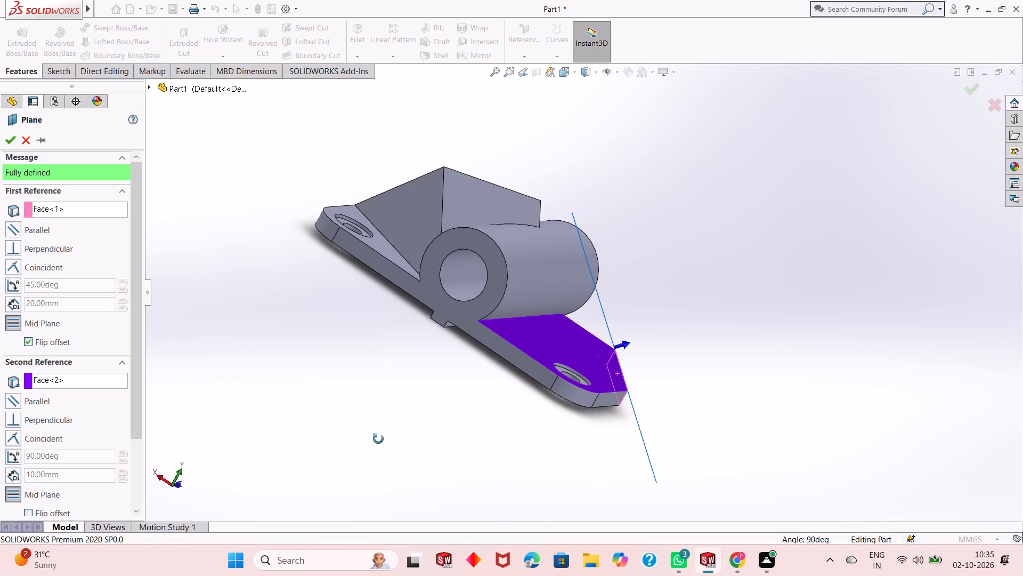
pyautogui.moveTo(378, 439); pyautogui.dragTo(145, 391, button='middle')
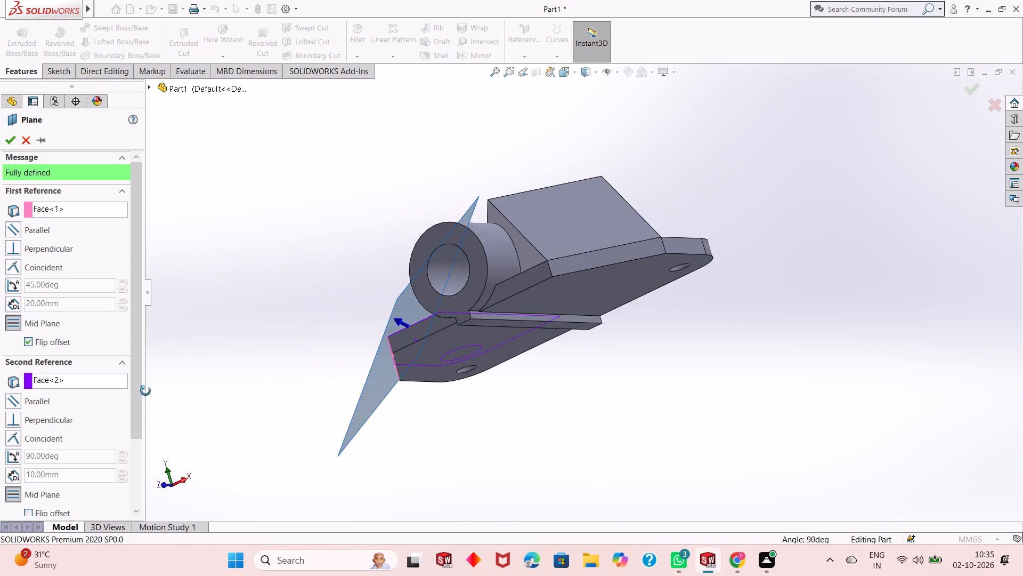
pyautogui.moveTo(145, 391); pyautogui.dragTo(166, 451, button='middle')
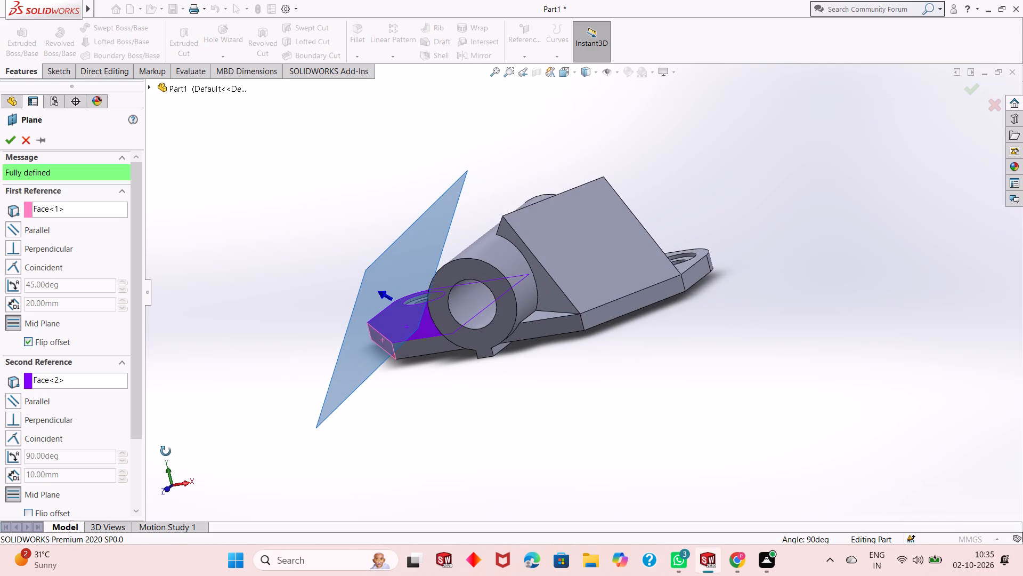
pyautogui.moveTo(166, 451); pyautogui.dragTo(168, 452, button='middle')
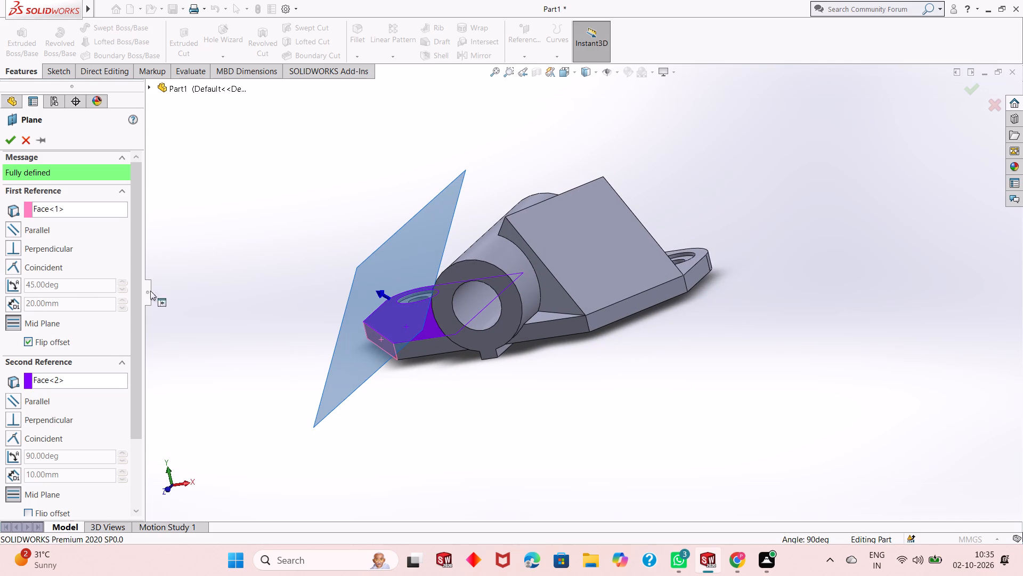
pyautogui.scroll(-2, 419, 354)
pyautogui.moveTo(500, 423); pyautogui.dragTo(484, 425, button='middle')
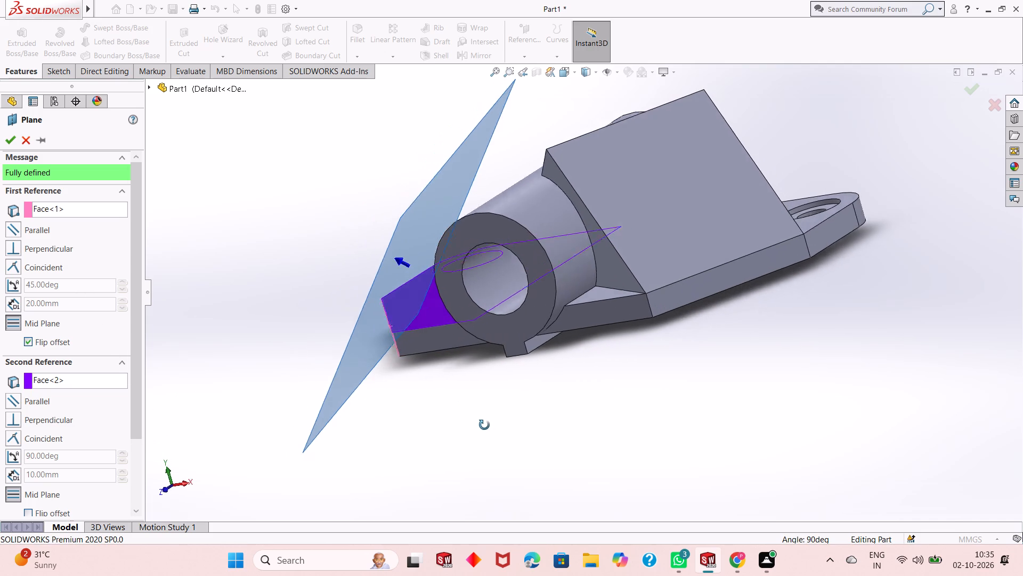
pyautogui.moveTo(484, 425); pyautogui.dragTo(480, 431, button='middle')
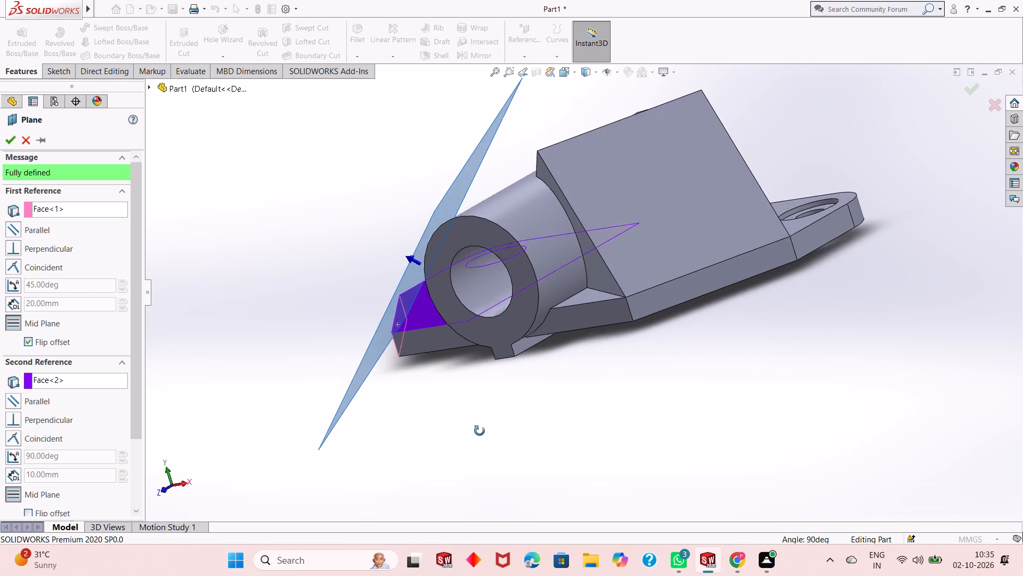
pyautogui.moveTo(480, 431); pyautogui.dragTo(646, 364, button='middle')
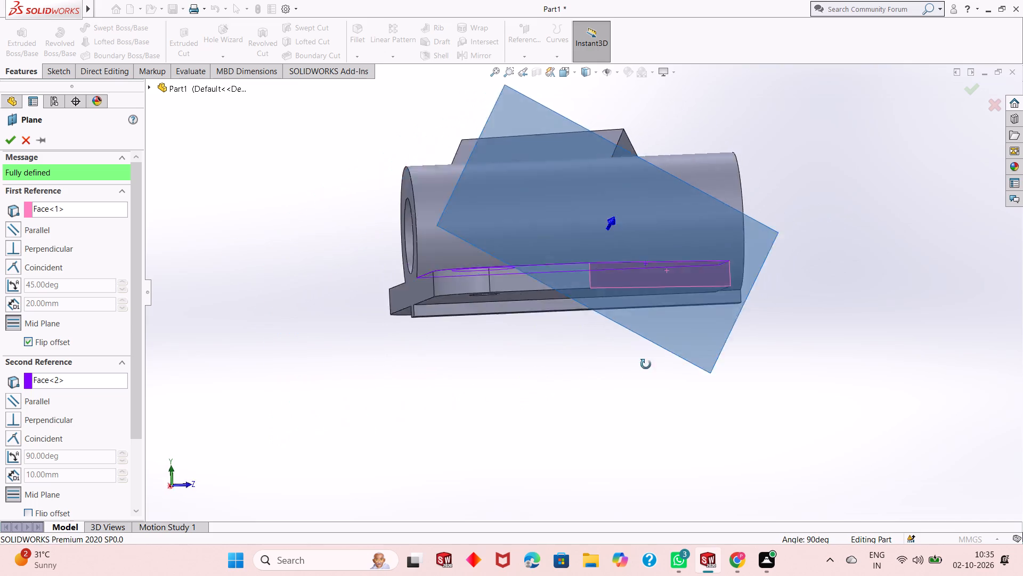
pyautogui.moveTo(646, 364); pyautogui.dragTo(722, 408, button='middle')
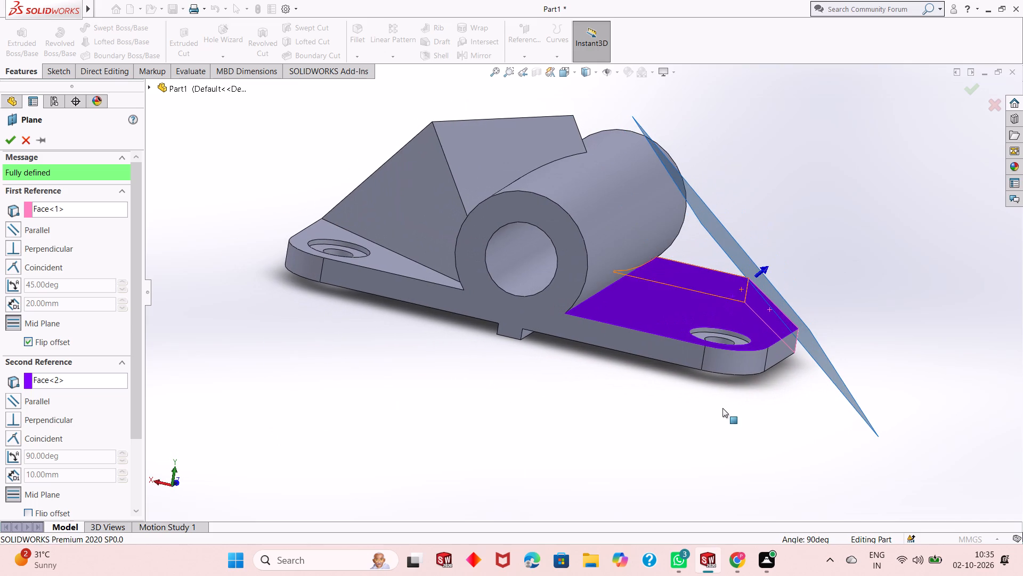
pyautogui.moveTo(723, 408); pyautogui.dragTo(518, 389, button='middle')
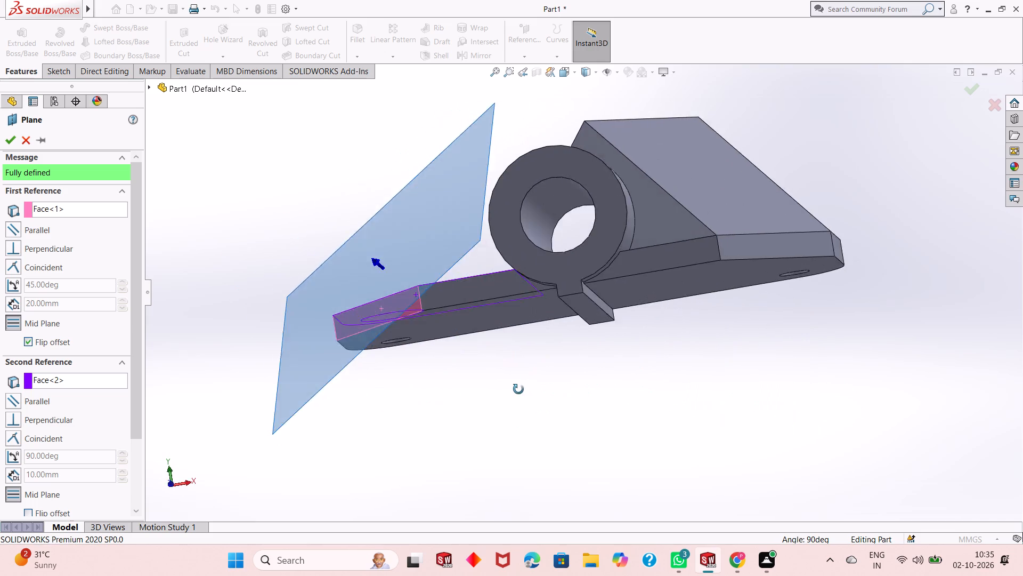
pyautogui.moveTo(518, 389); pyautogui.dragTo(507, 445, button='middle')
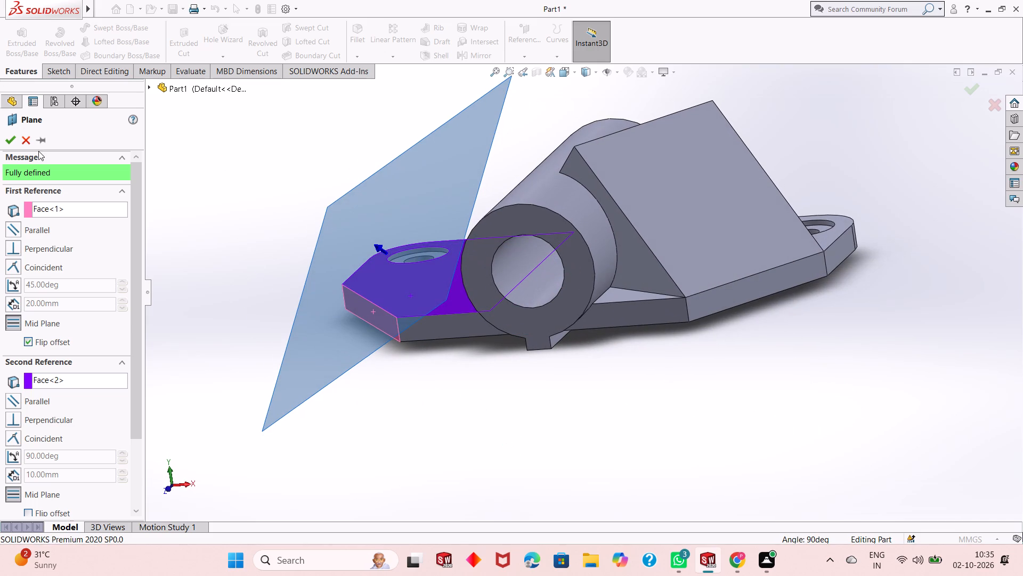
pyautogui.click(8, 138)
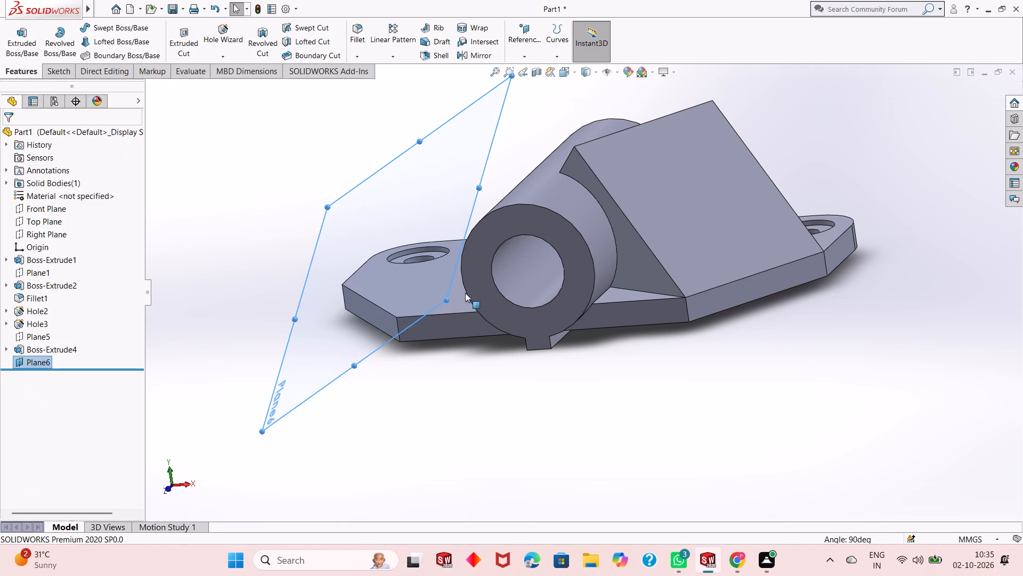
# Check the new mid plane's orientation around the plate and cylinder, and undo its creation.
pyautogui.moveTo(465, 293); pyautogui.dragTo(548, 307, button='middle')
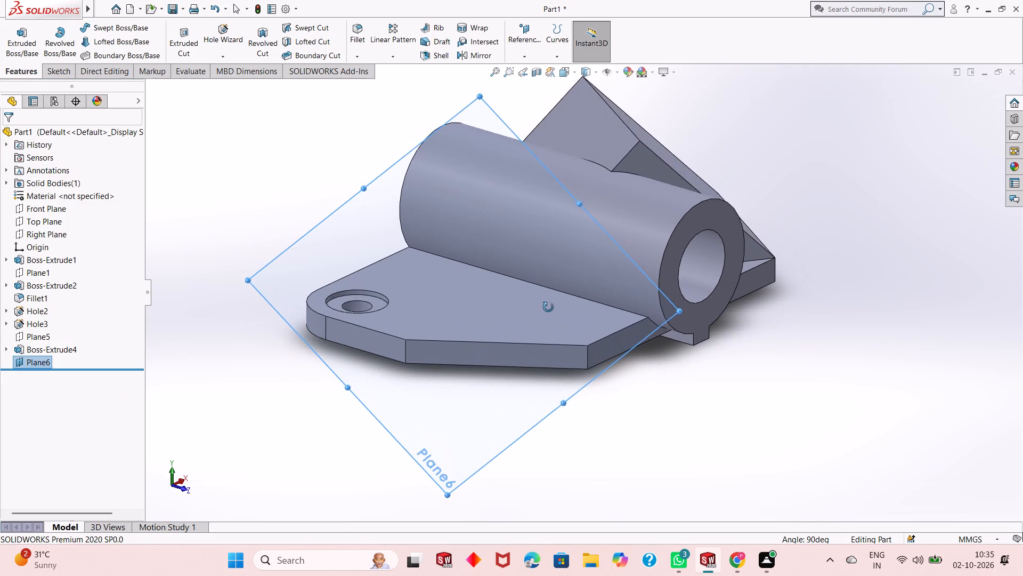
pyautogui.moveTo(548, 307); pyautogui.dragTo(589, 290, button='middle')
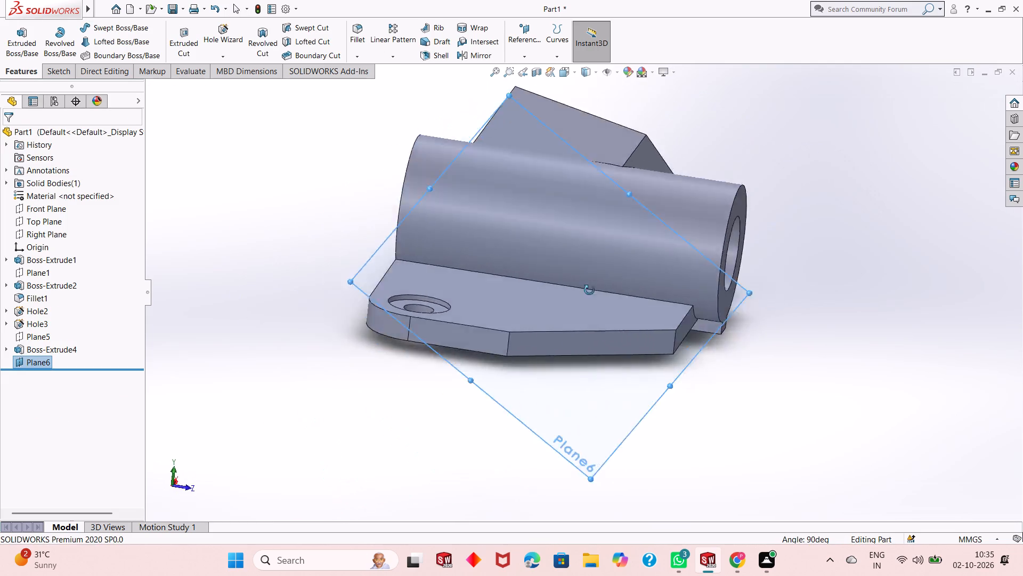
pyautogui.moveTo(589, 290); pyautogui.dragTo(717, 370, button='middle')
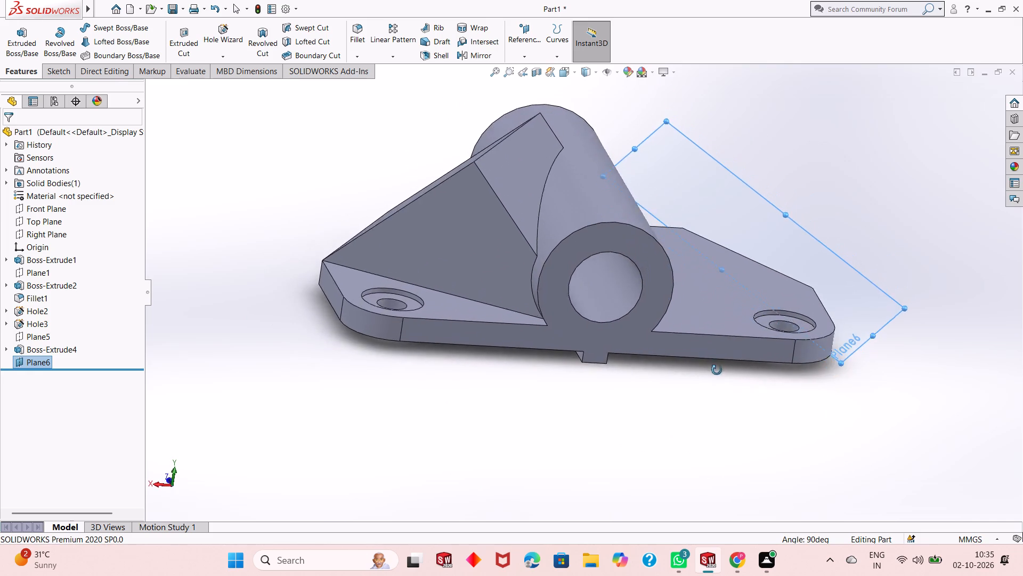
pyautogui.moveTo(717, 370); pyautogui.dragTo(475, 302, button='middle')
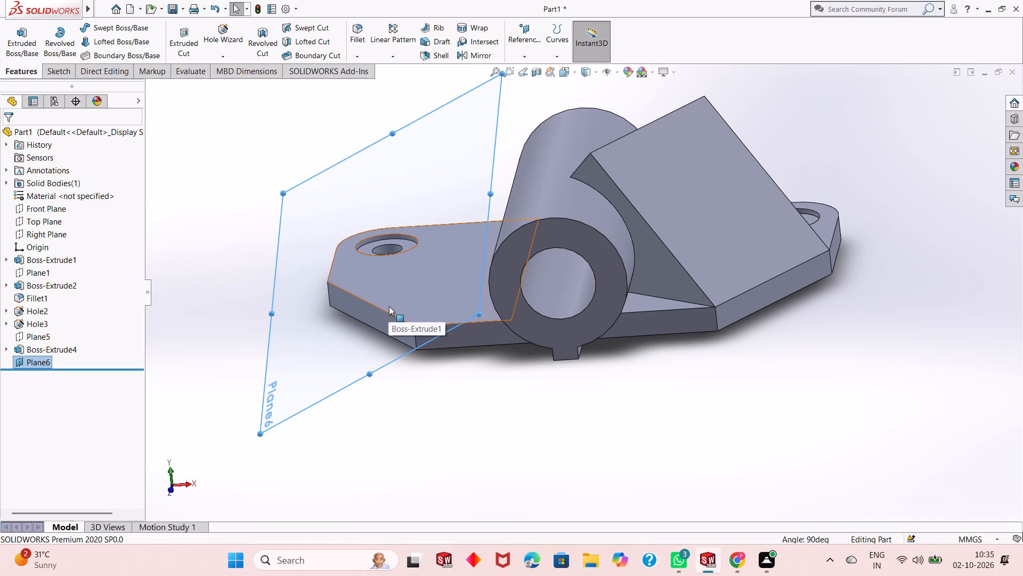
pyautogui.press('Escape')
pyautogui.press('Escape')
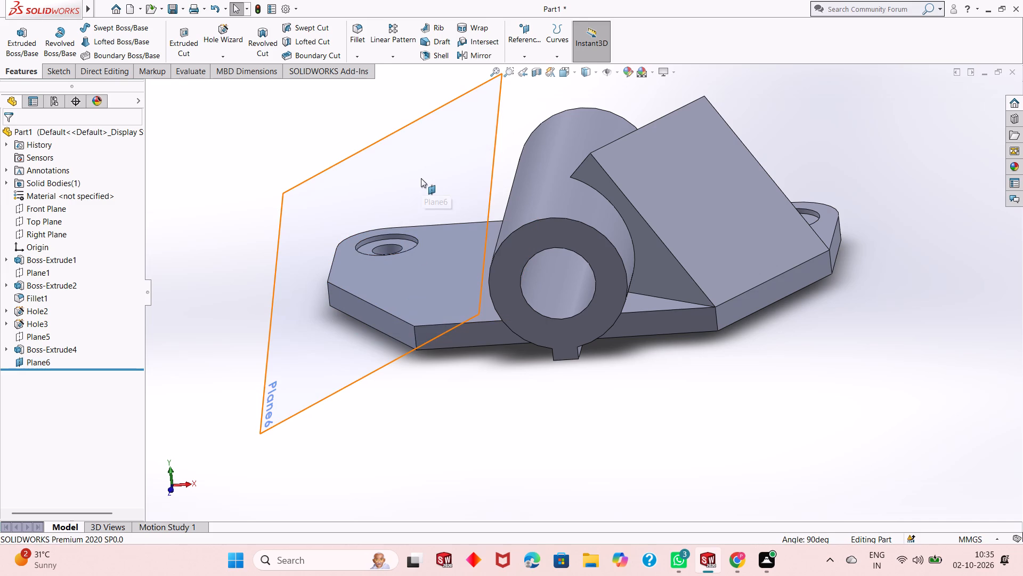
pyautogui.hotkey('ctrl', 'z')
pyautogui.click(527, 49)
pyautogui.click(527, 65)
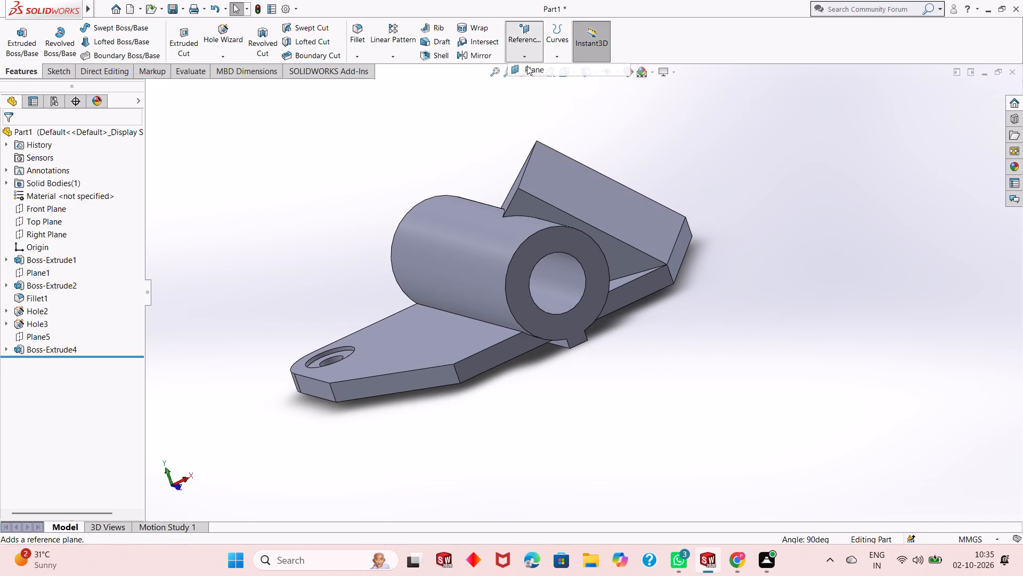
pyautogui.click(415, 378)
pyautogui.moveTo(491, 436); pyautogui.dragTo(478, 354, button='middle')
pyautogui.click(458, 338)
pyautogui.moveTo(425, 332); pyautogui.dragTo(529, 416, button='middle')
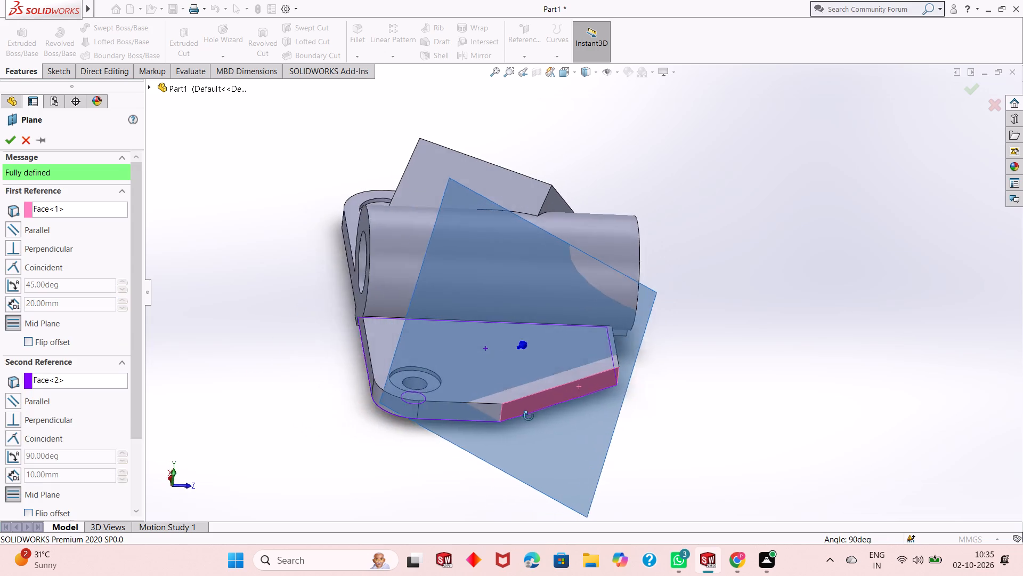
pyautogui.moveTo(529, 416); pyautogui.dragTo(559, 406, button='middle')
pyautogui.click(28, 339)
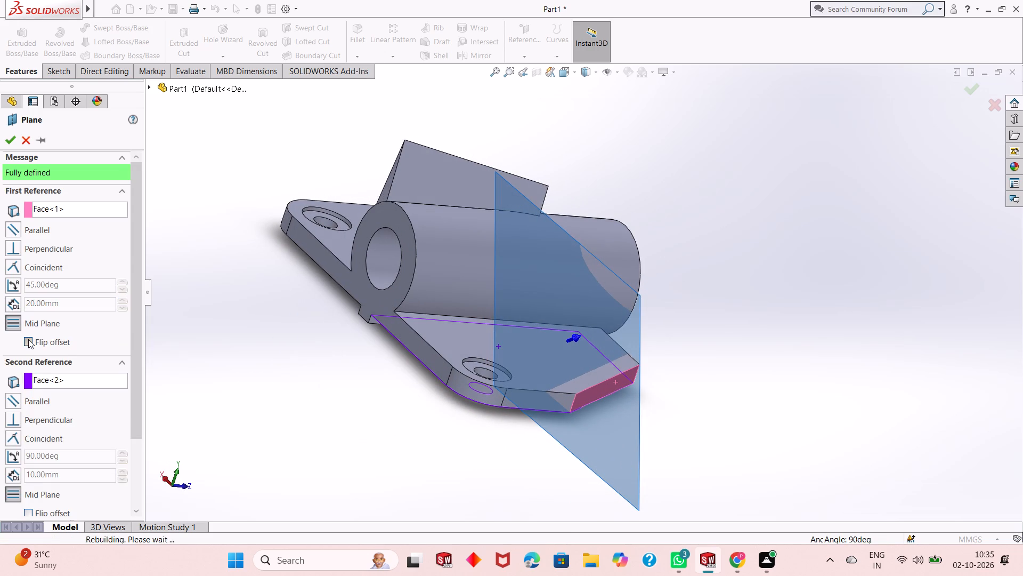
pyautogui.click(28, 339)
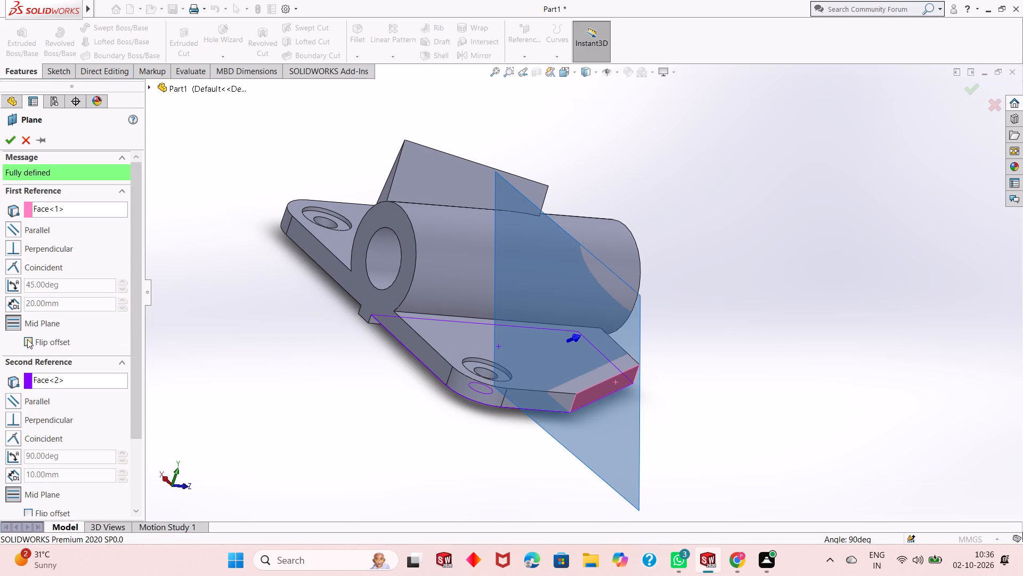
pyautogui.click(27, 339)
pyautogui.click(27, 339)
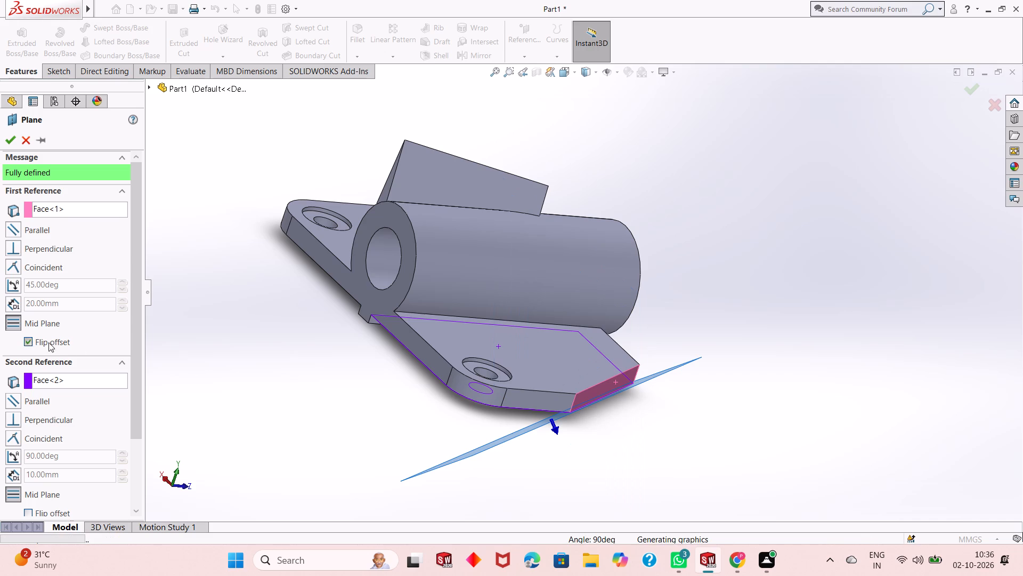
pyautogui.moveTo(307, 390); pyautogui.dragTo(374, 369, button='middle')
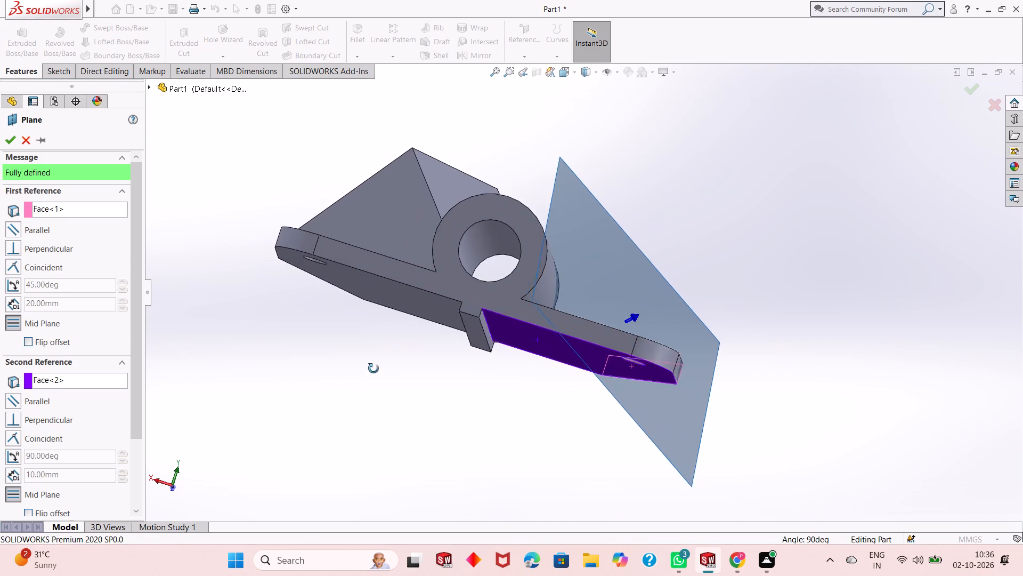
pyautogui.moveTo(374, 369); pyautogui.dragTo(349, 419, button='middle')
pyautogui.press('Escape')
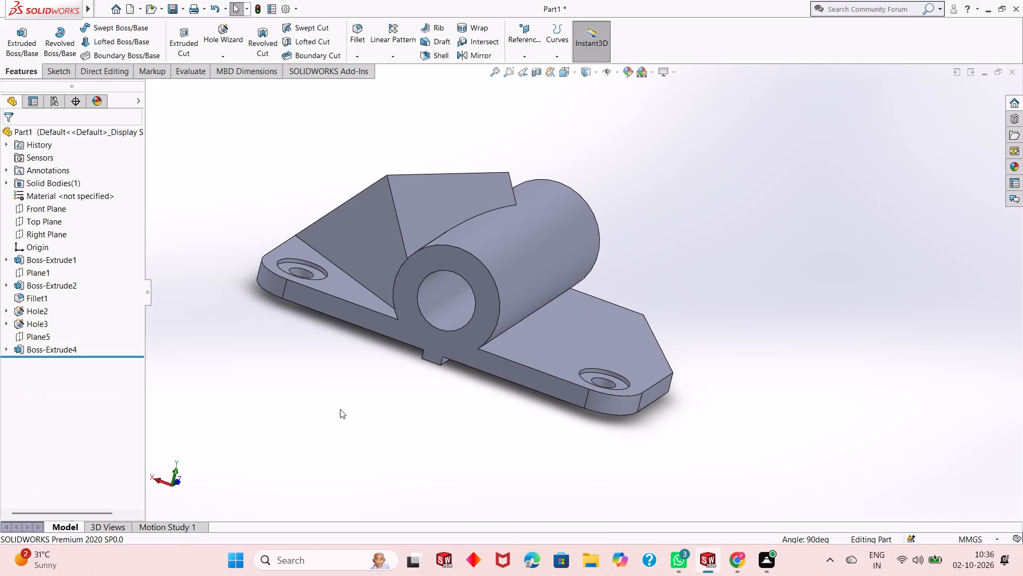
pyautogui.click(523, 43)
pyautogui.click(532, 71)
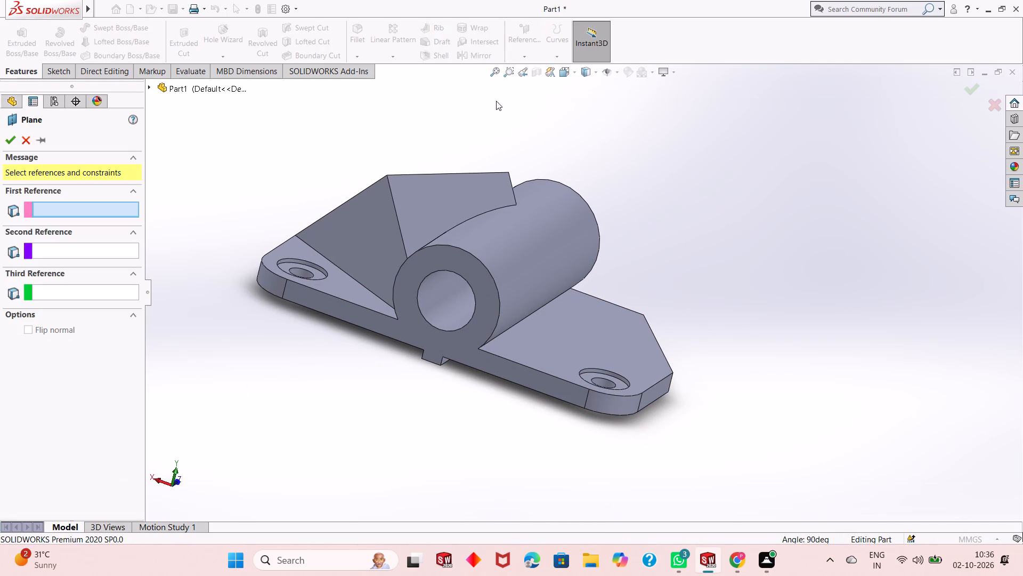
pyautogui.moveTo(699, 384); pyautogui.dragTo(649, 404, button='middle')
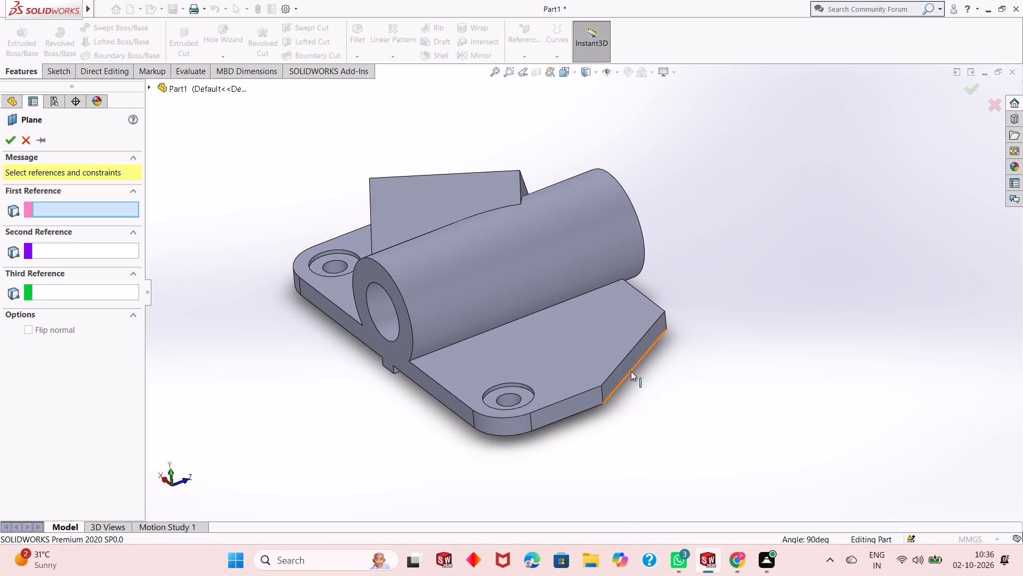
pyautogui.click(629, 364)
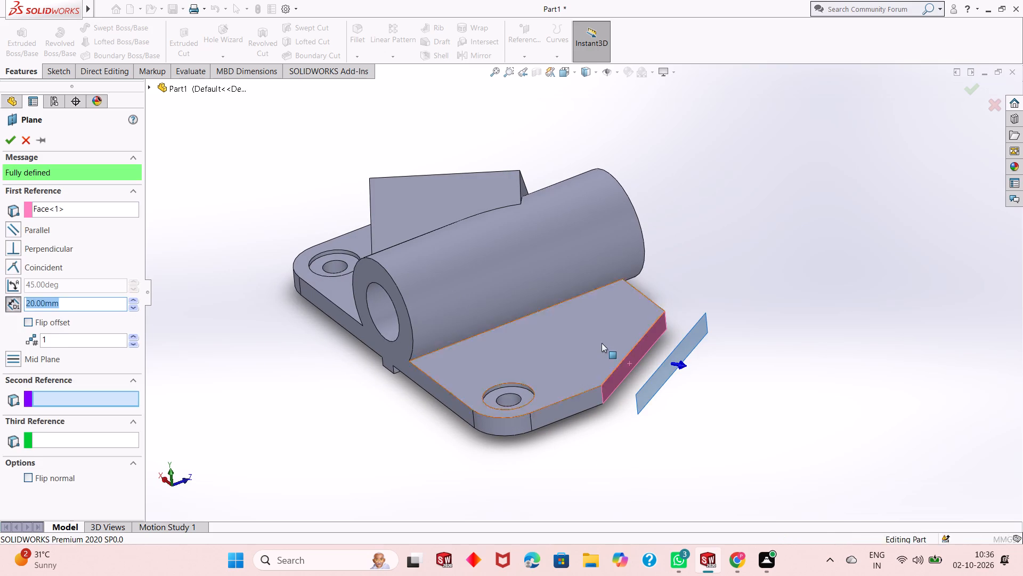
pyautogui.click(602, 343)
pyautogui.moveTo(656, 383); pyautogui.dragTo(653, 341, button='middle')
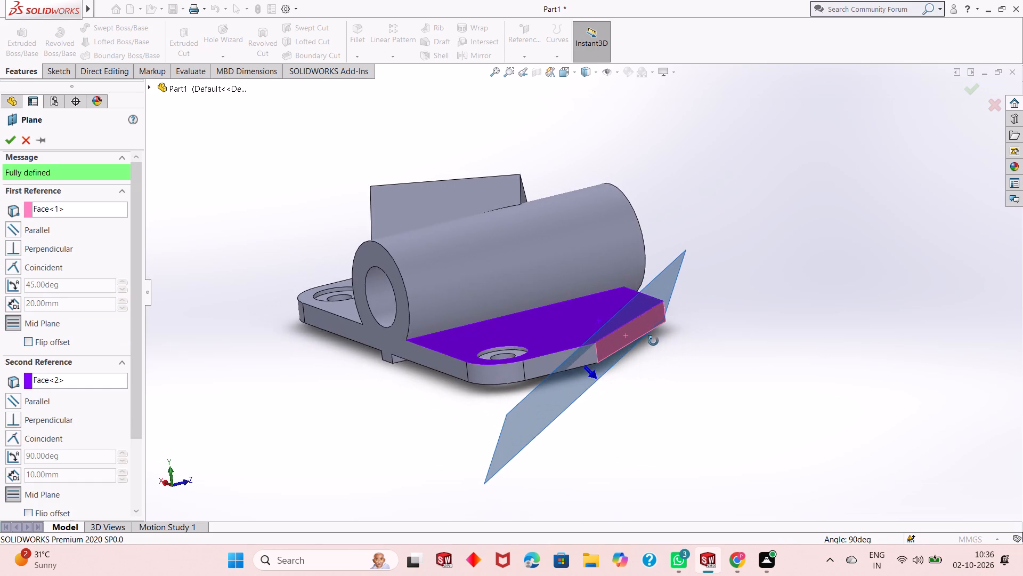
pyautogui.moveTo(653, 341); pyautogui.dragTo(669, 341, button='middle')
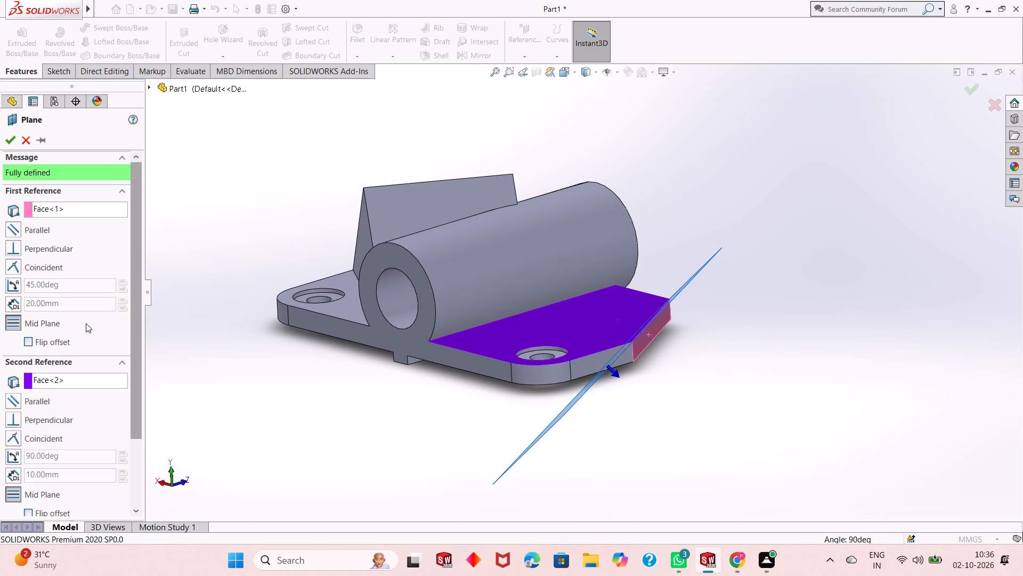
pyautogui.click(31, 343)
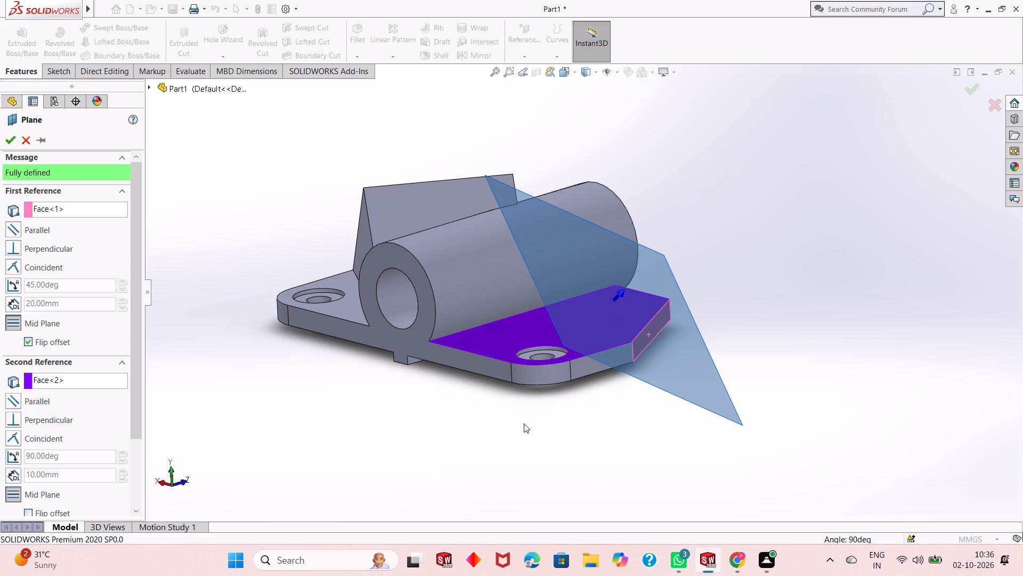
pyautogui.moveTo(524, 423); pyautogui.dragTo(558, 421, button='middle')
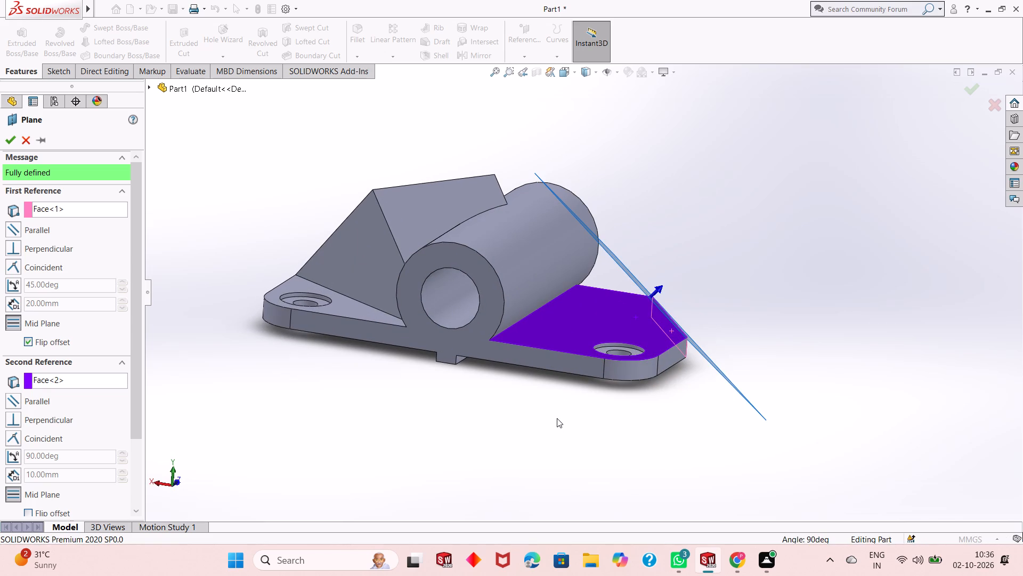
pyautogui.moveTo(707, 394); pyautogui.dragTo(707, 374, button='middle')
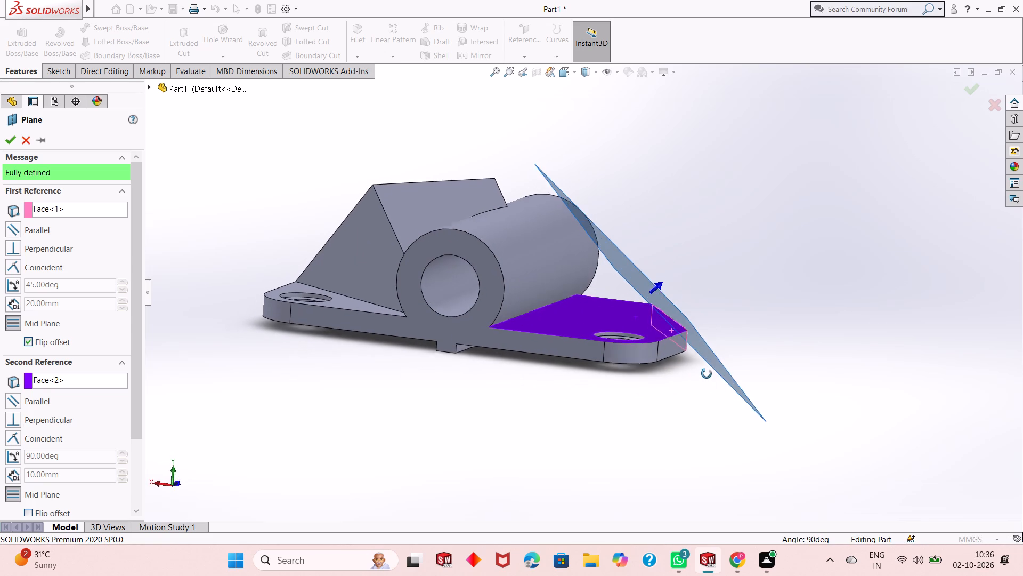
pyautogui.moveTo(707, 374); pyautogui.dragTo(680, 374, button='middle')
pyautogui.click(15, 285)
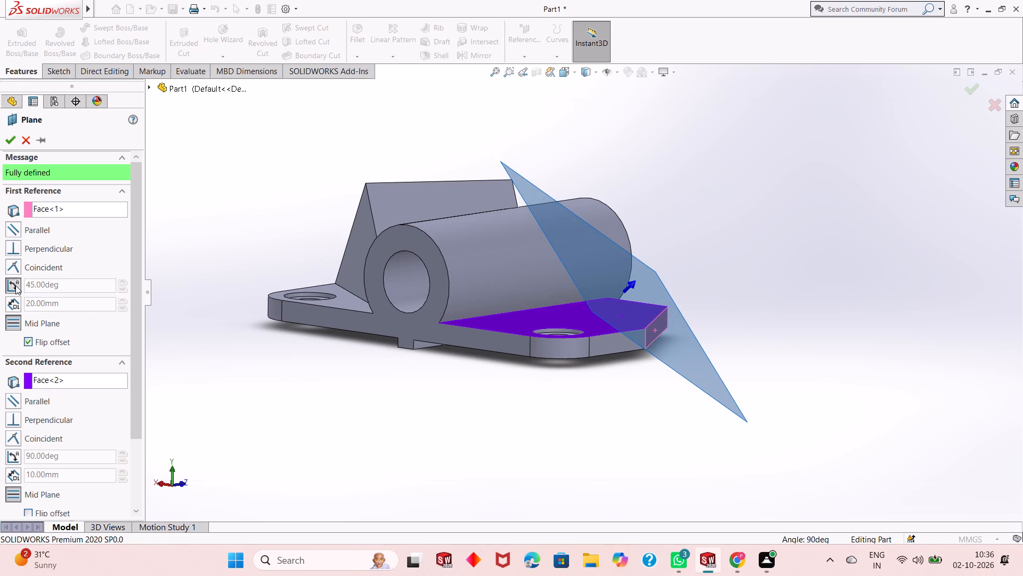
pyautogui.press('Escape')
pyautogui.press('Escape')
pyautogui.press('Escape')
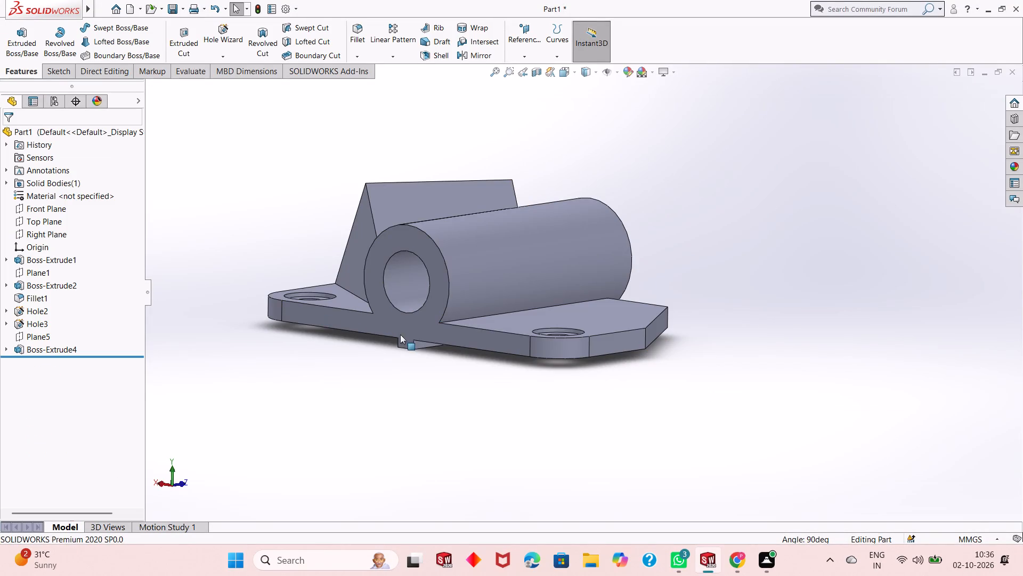
# Create a reference plane at 45° to the plate's angled side face, through that face's top edge, with the offset flipped.
pyautogui.moveTo(607, 356); pyautogui.dragTo(481, 341, button='middle')
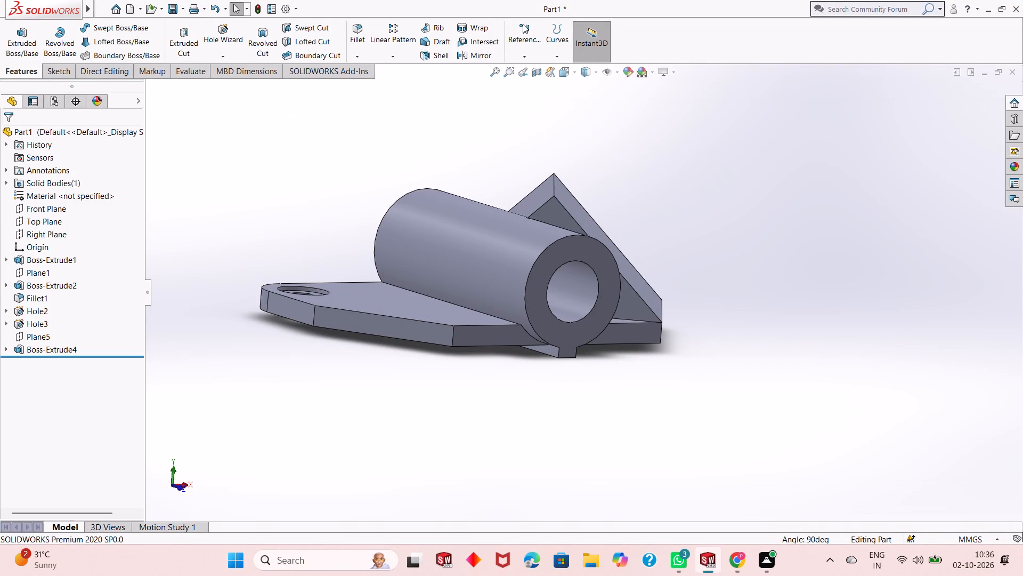
pyautogui.click(524, 24)
pyautogui.click(527, 71)
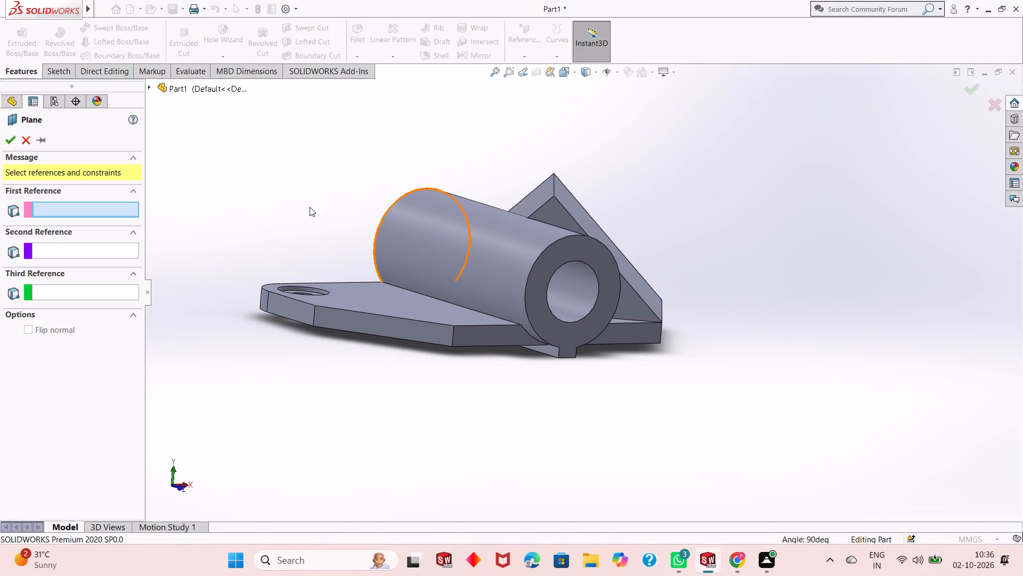
pyautogui.click(379, 318)
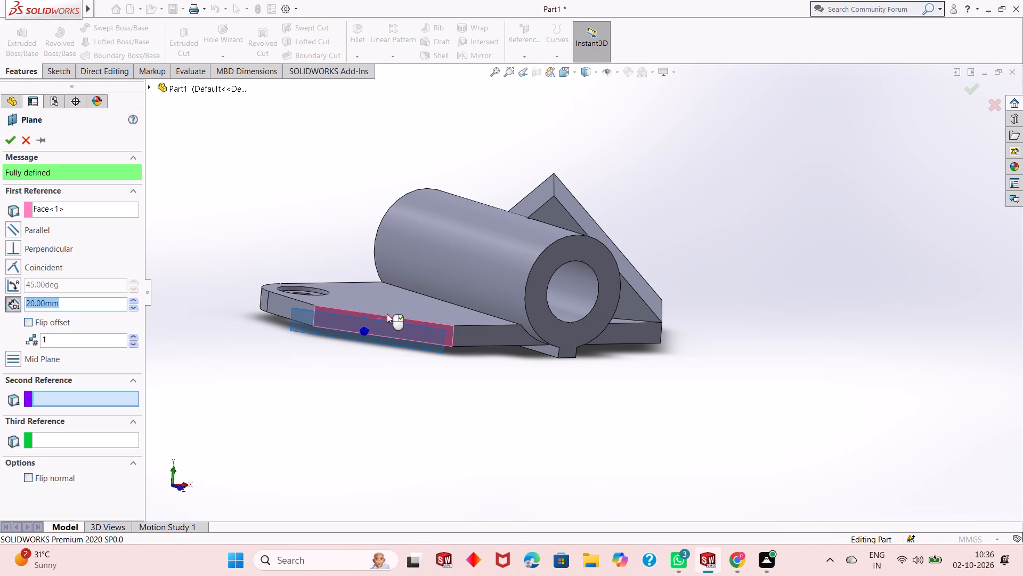
pyautogui.click(398, 317)
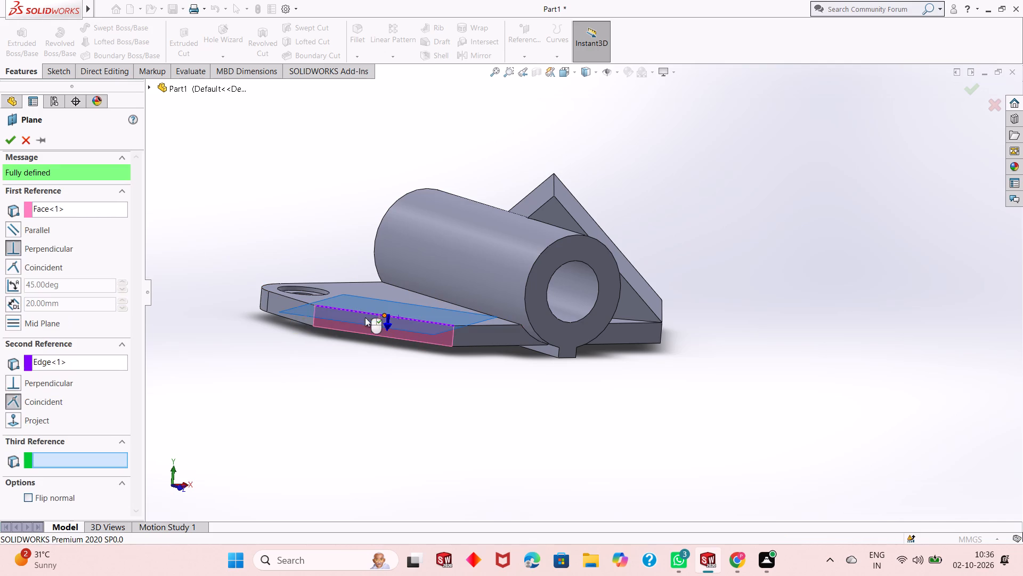
pyautogui.click(17, 287)
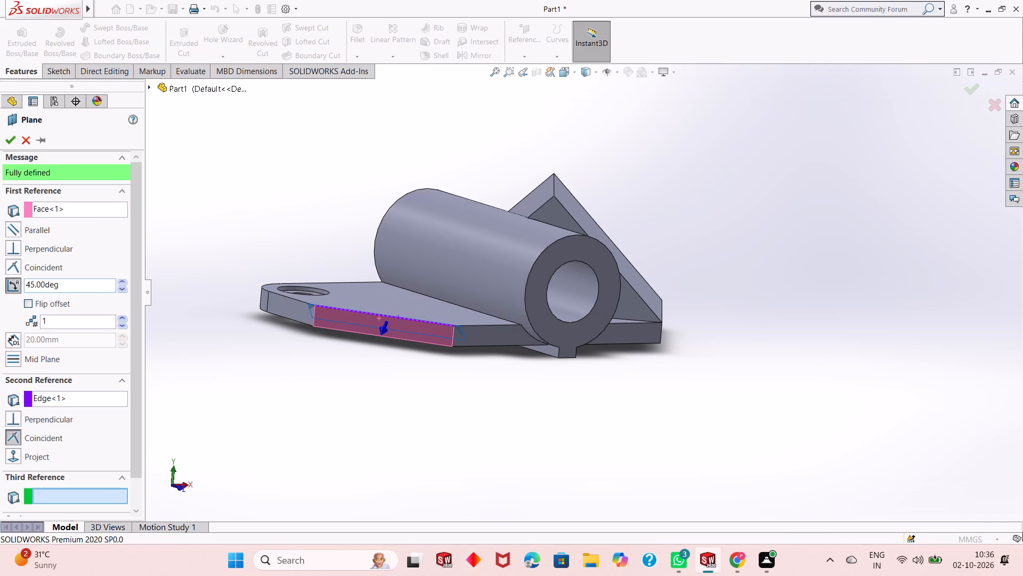
pyautogui.doubleClick(69, 287)
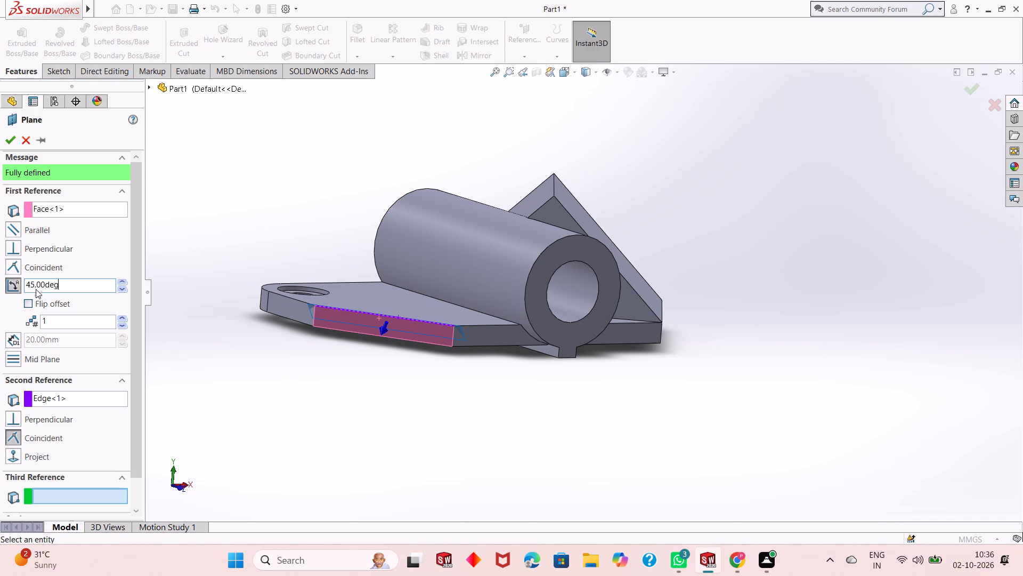
pyautogui.click(34, 304)
pyautogui.moveTo(443, 371); pyautogui.dragTo(420, 365, button='middle')
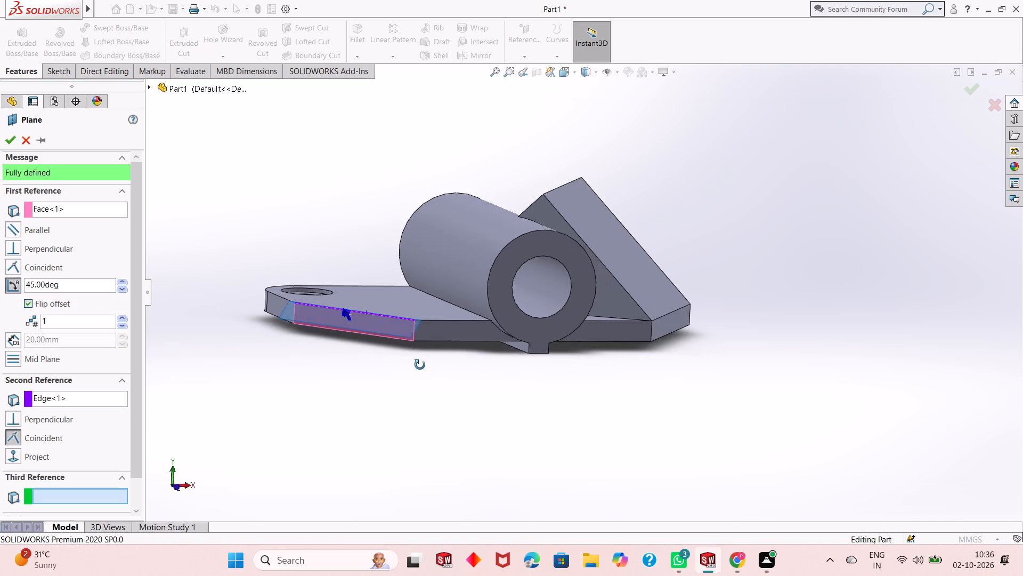
pyautogui.moveTo(420, 365); pyautogui.dragTo(407, 365, button='middle')
pyautogui.click(5, 141)
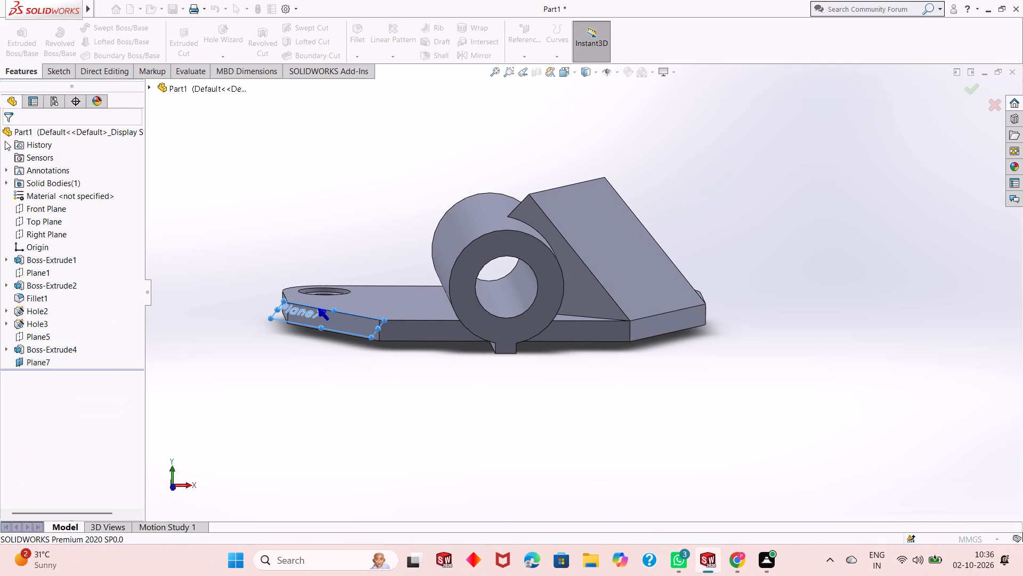
# Enlarge the new 45° plane's displayed outline so it extends below the plate's angled edge and up across the cylinder.
pyautogui.moveTo(293, 357); pyautogui.dragTo(331, 403, button='middle')
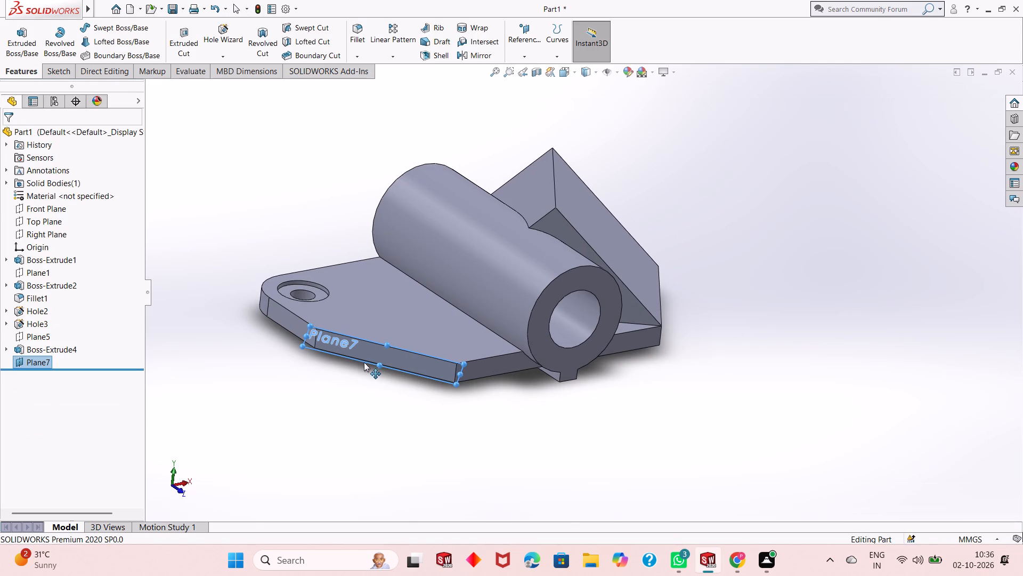
pyautogui.moveTo(381, 362); pyautogui.dragTo(358, 435)
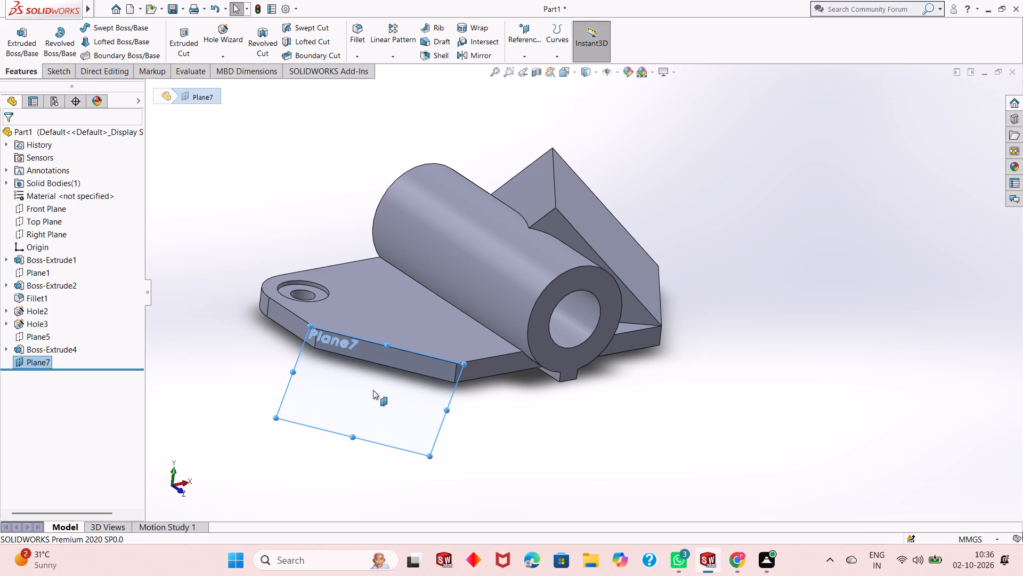
pyautogui.moveTo(386, 339); pyautogui.dragTo(405, 289)
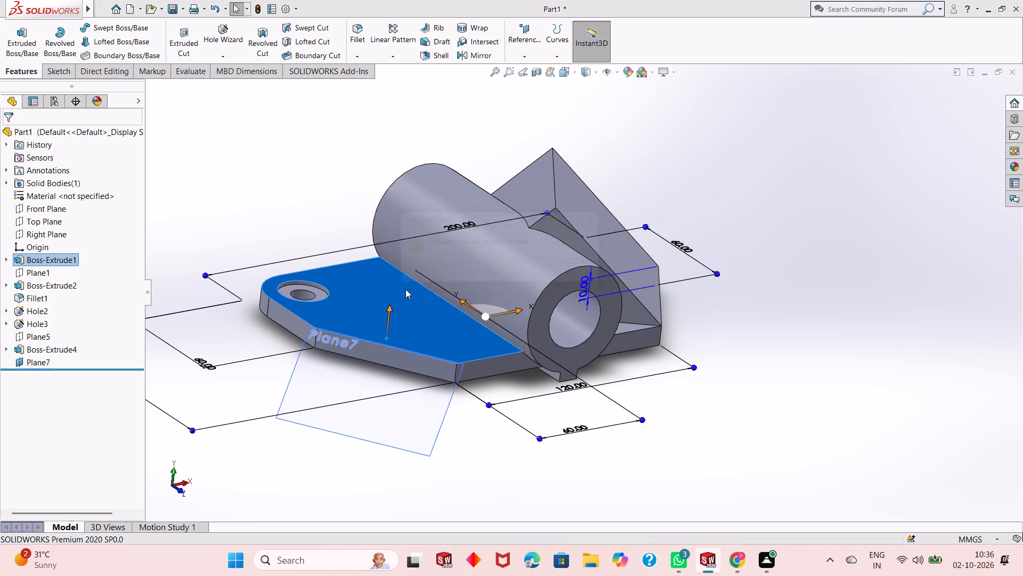
pyautogui.press('Escape')
pyautogui.press('Escape')
pyautogui.press('Escape')
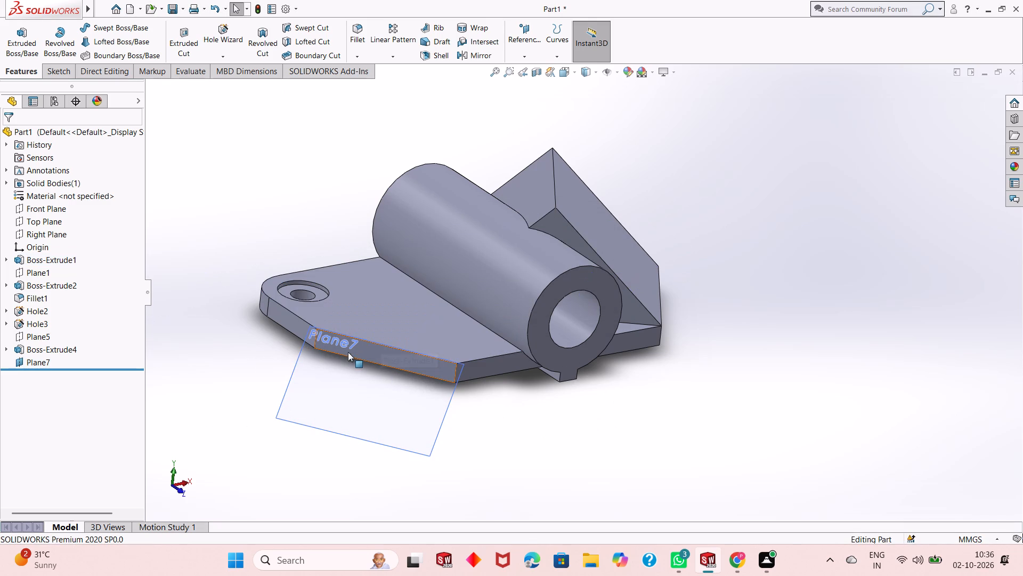
pyautogui.press('Escape')
pyautogui.click(360, 383)
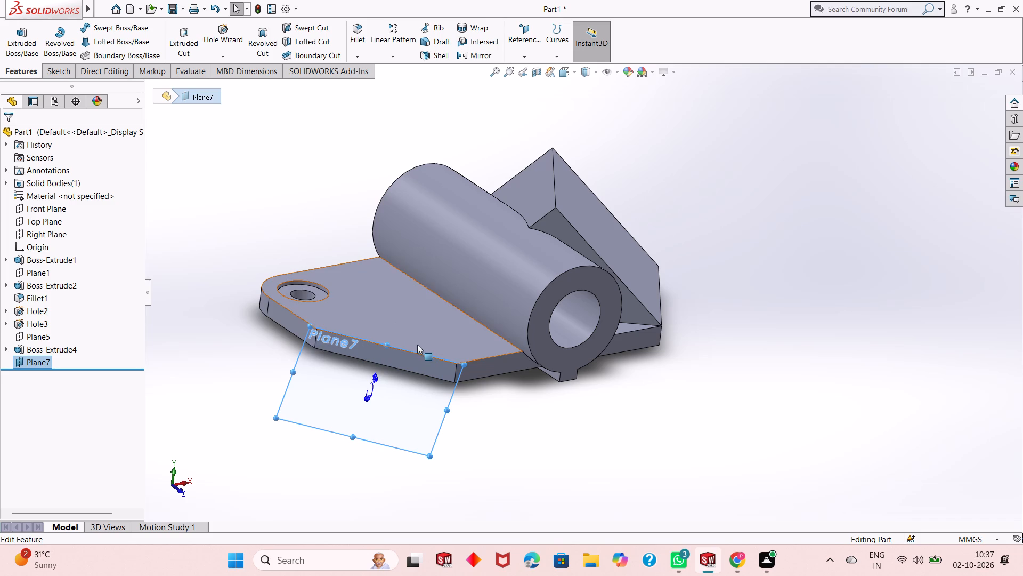
pyautogui.moveTo(387, 342); pyautogui.dragTo(431, 233)
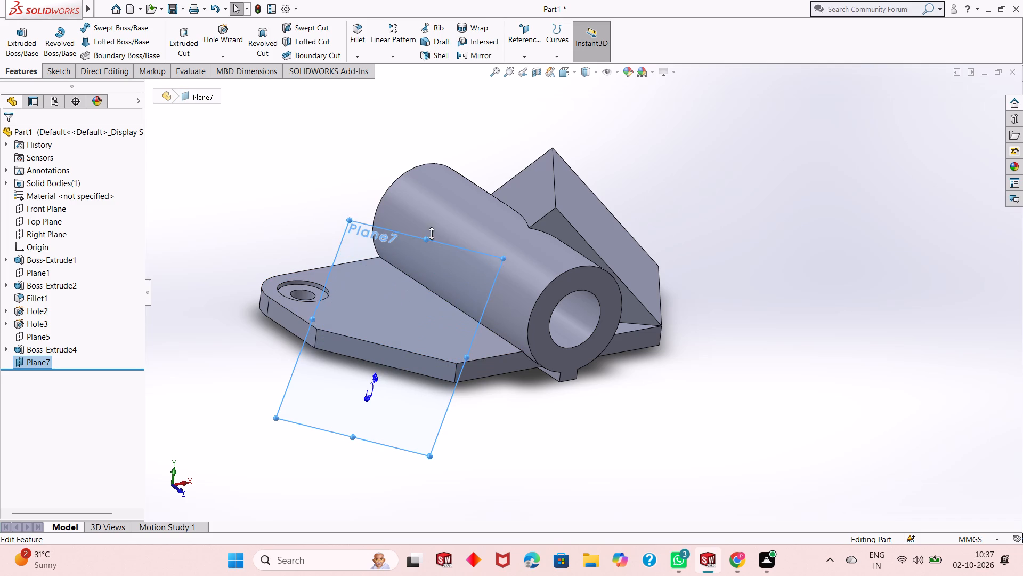
pyautogui.moveTo(431, 233); pyautogui.dragTo(436, 220)
pyautogui.moveTo(354, 439); pyautogui.dragTo(354, 441)
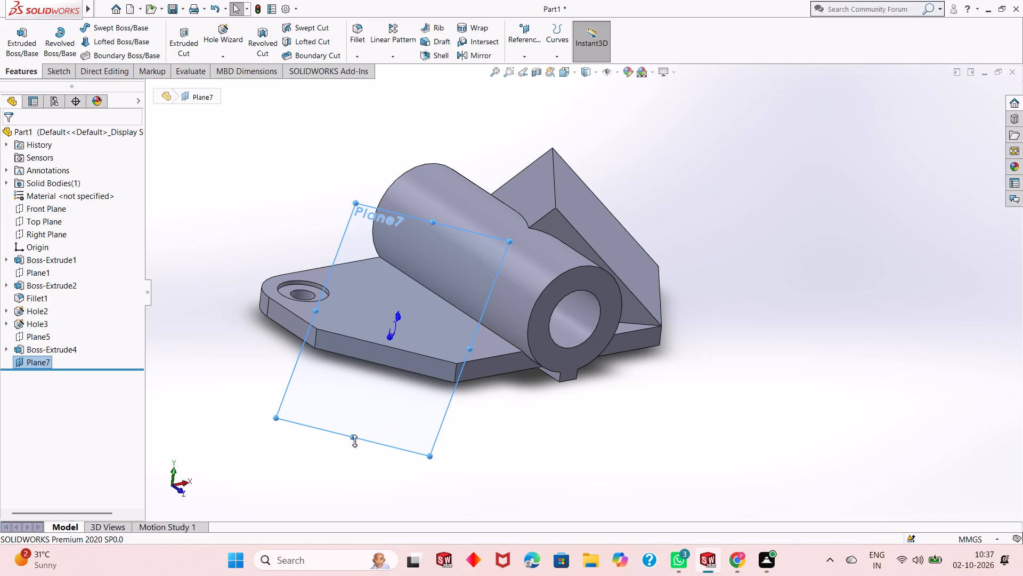
pyautogui.moveTo(354, 441); pyautogui.dragTo(379, 404)
pyautogui.press('Escape')
# Start a sketch on the enlarged 45° plane and view it face-on.
pyautogui.moveTo(519, 400); pyautogui.dragTo(635, 359, button='middle')
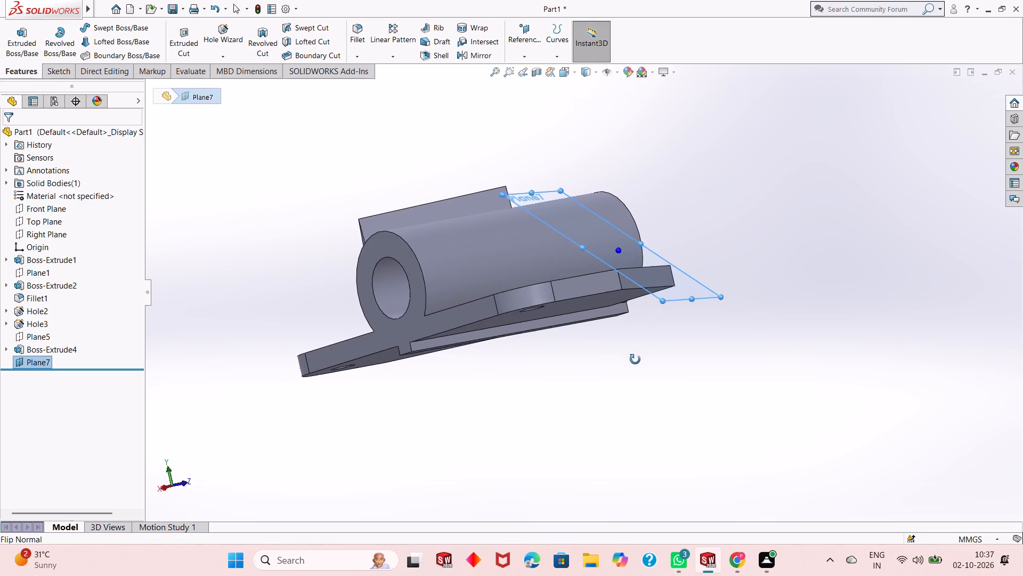
pyautogui.moveTo(635, 359); pyautogui.dragTo(598, 378, button='middle')
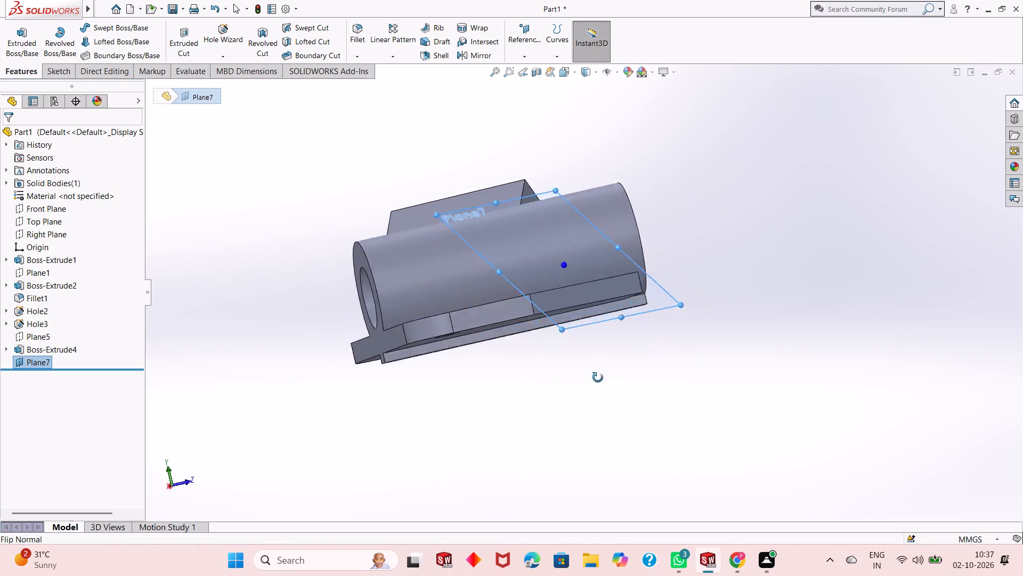
pyautogui.moveTo(598, 378); pyautogui.dragTo(490, 469, button='middle')
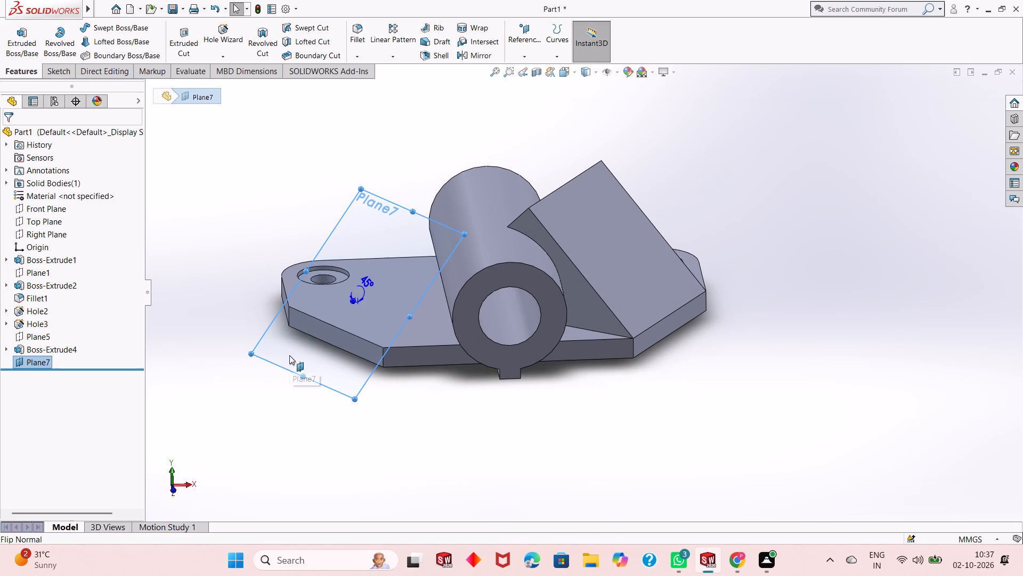
pyautogui.rightClick(289, 355)
pyautogui.click(319, 343)
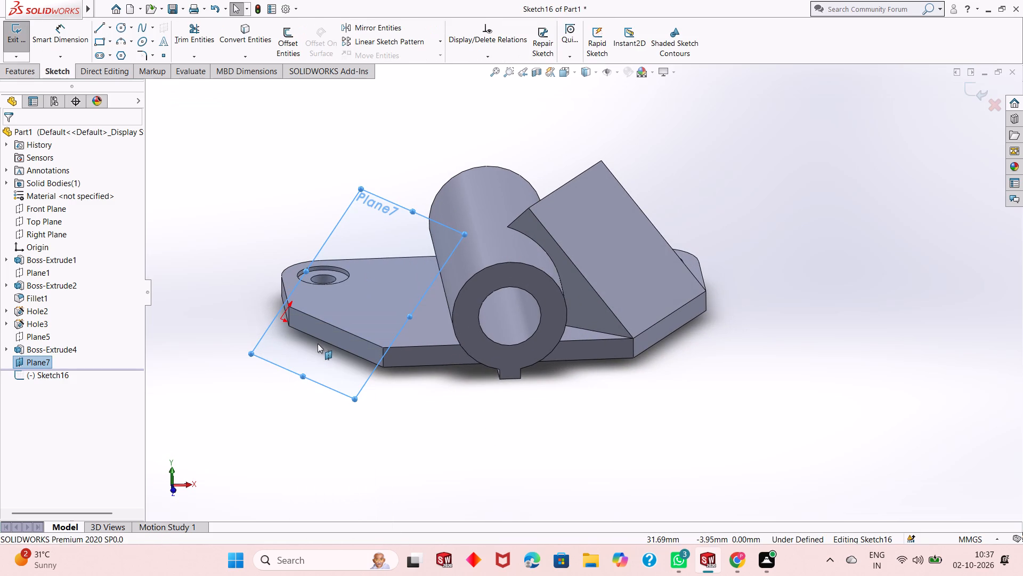
pyautogui.hotkey('ctrl', '8')
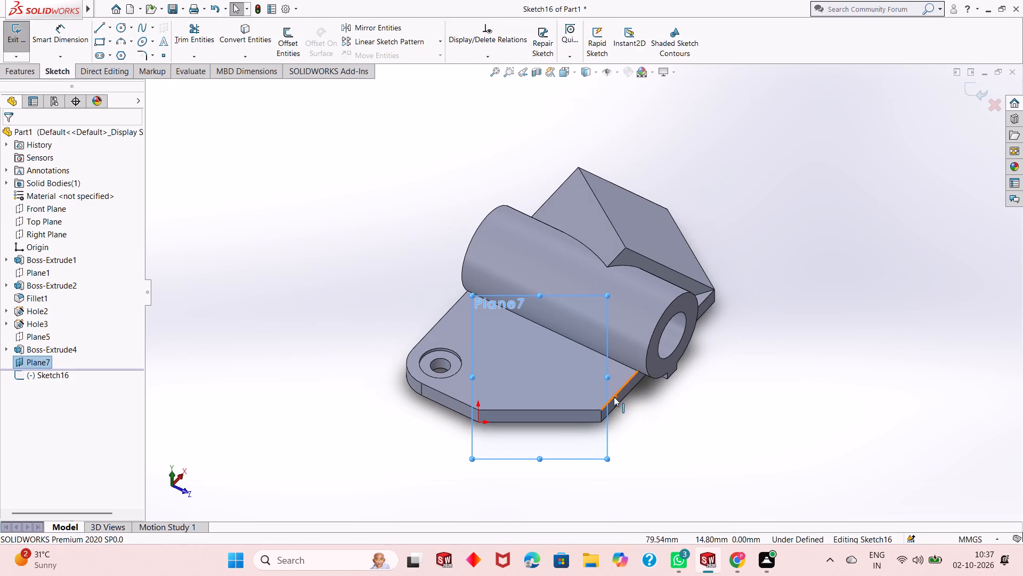
pyautogui.press('Escape')
# Sketch a corner rectangle 80 mm high and about 72 mm wide, with its base spanning the plate's angled top edge corner to corner.
pyautogui.scroll(1, 358, 323)
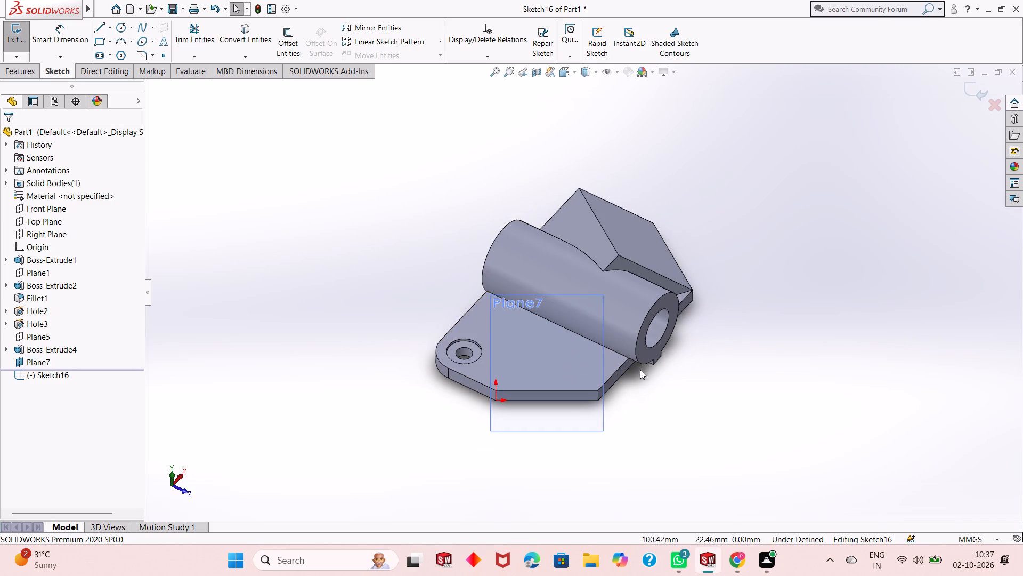
pyautogui.scroll(-1, 665, 401)
pyautogui.scroll(-1, 495, 349)
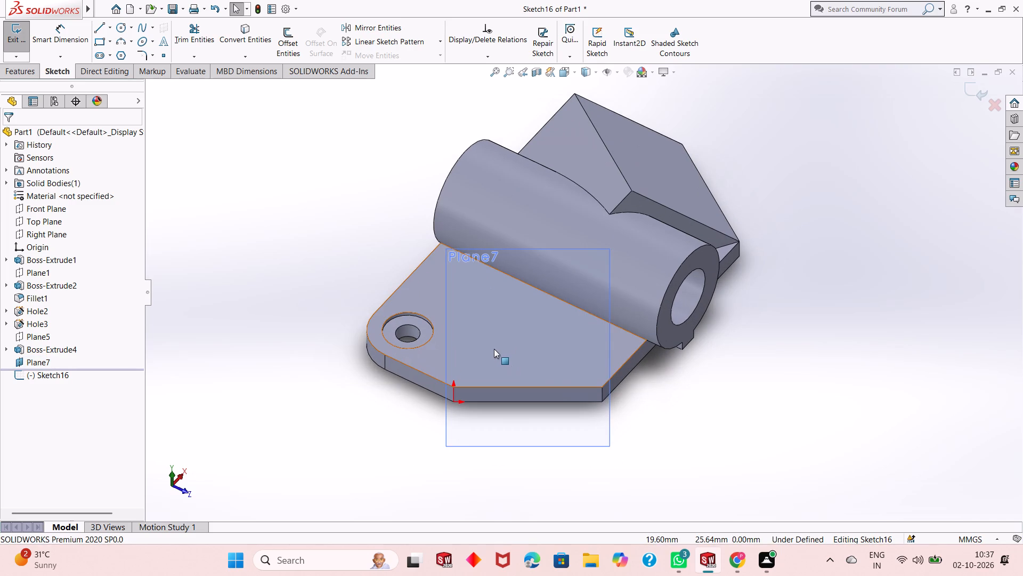
pyautogui.scroll(-2, 551, 349)
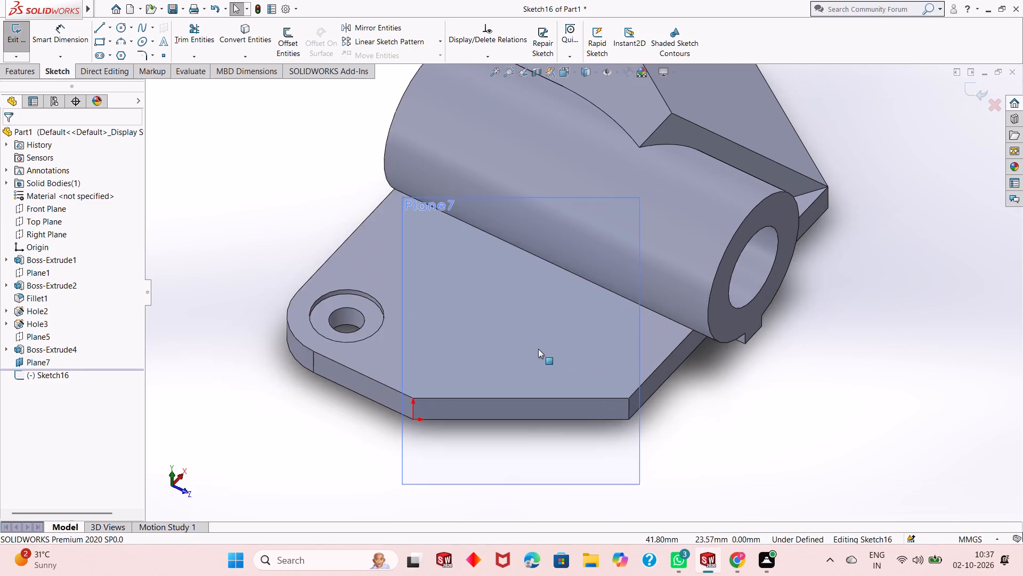
pyautogui.scroll(3, 537, 350)
pyautogui.scroll(-1, 569, 241)
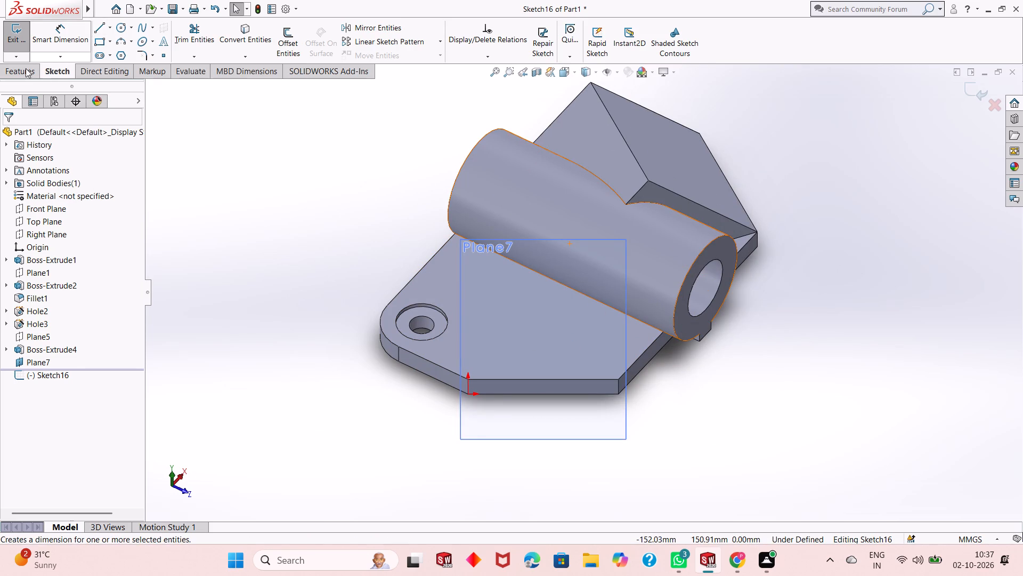
pyautogui.click(100, 28)
pyautogui.click(98, 41)
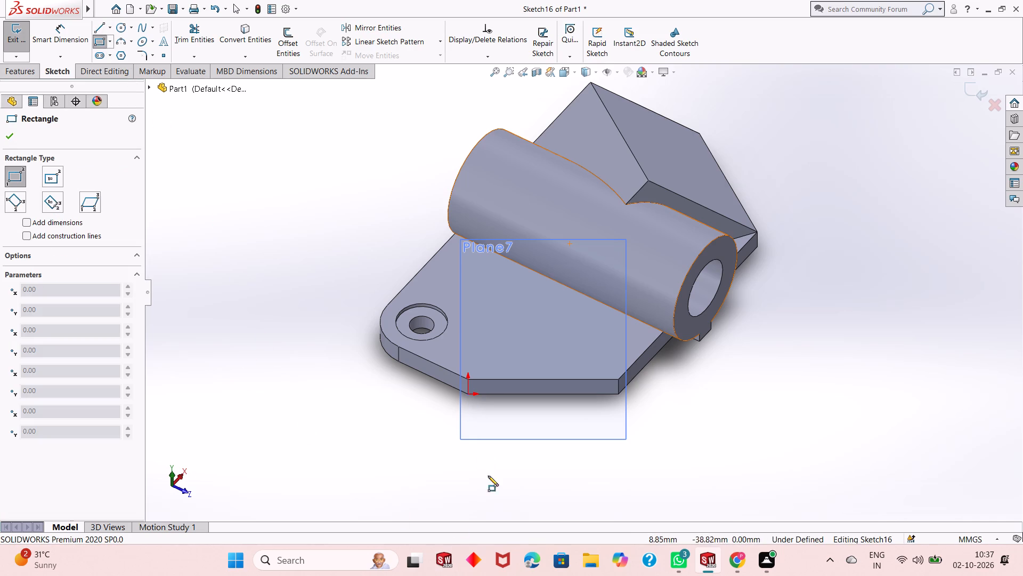
pyautogui.click(469, 380)
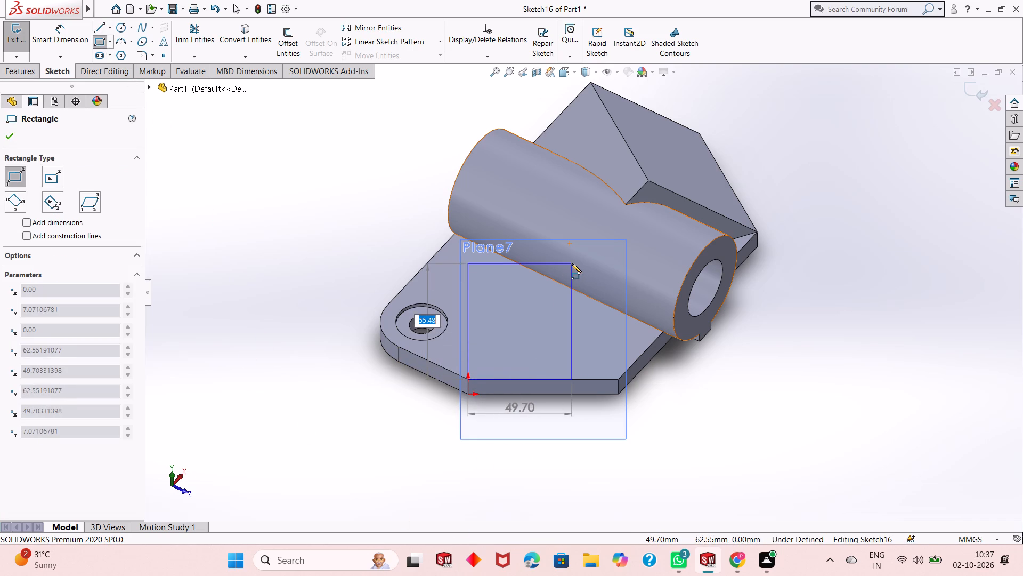
pyautogui.write('80')
pyautogui.press('Tab')
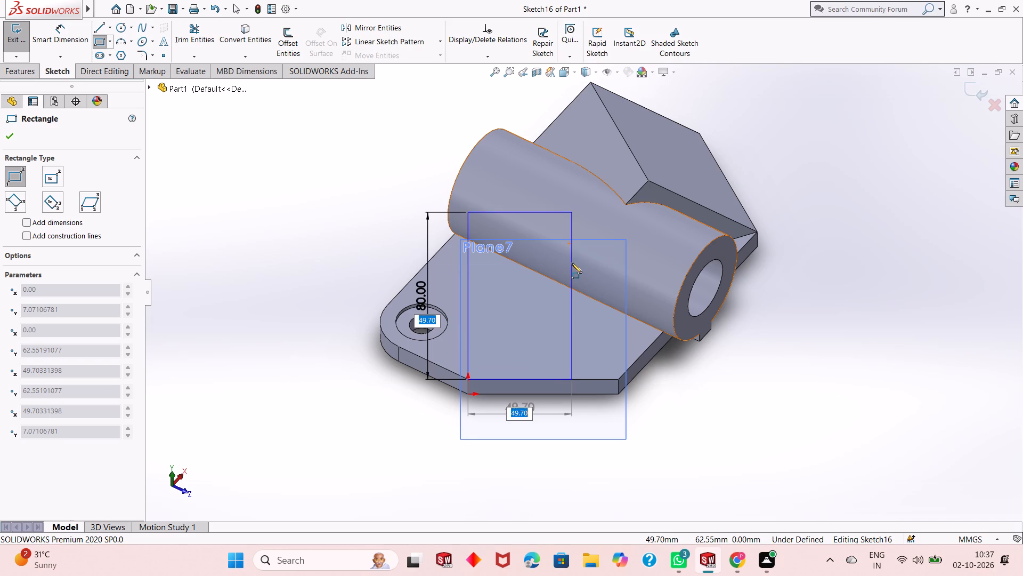
pyautogui.click(618, 381)
pyautogui.press('Escape')
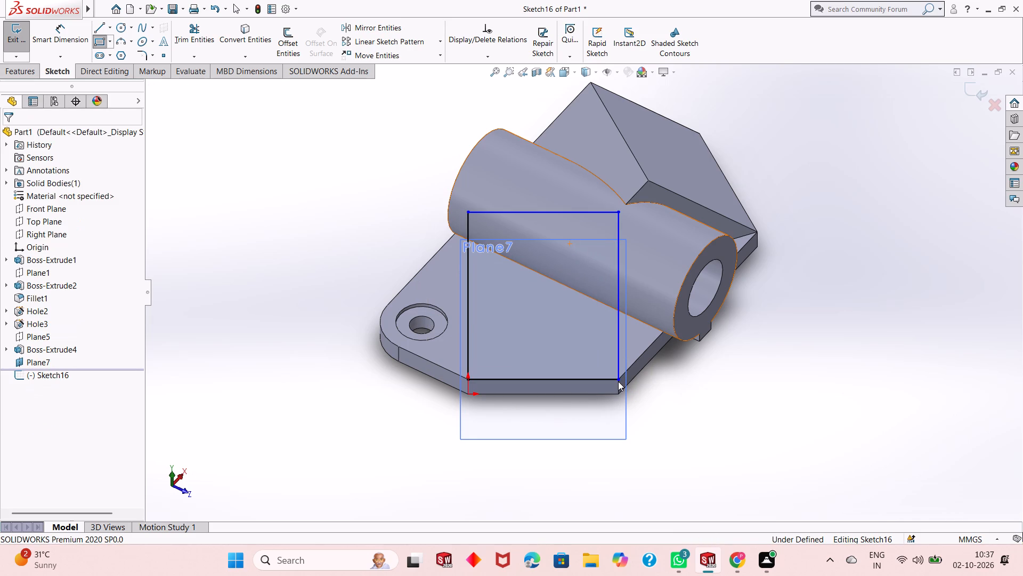
# Dimension the rectangle's 80 mm side and its base along the plate's angled edge, keeping the drawn sizes.
pyautogui.click(61, 34)
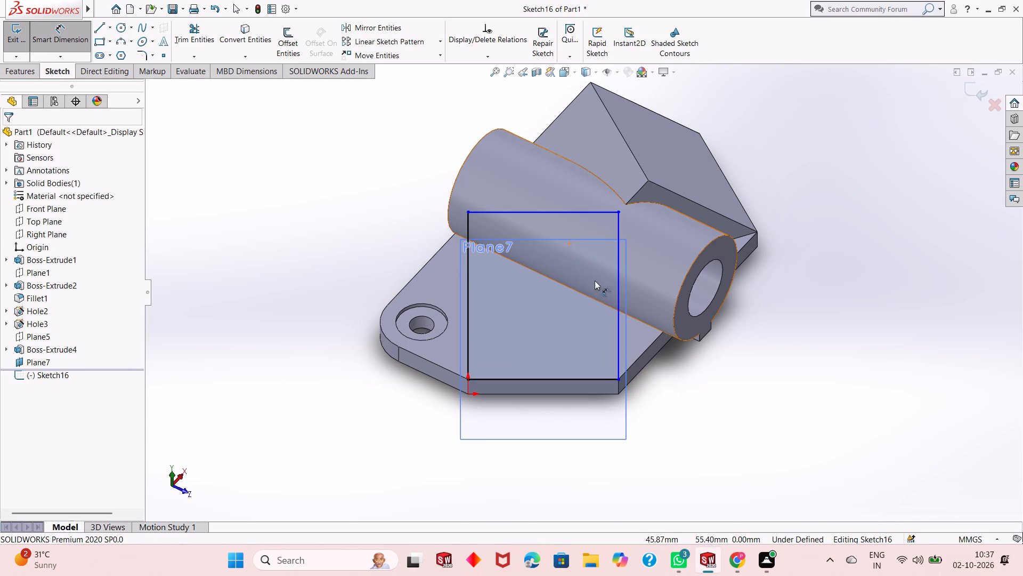
pyautogui.click(619, 296)
pyautogui.click(672, 377)
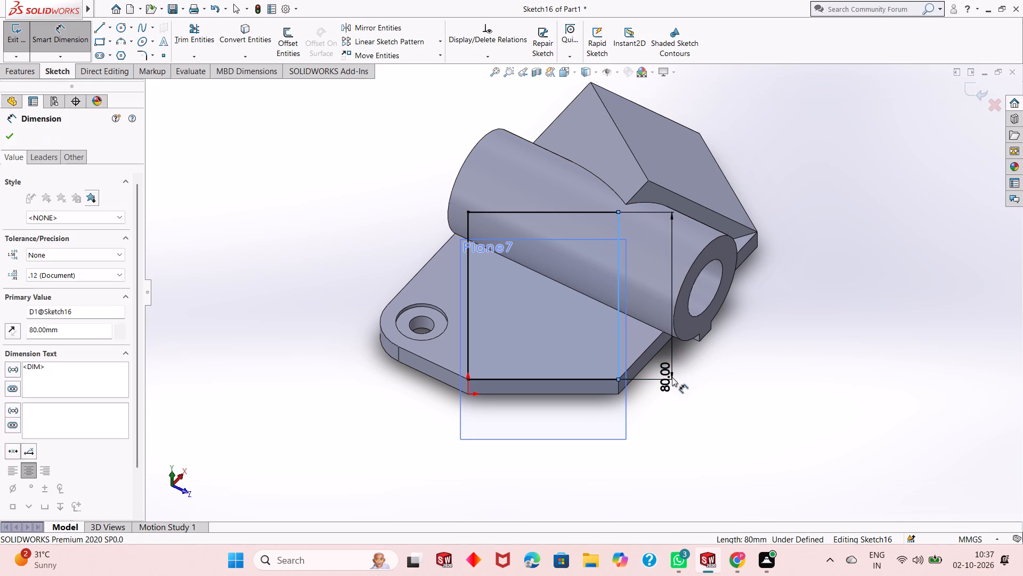
pyautogui.click(629, 362)
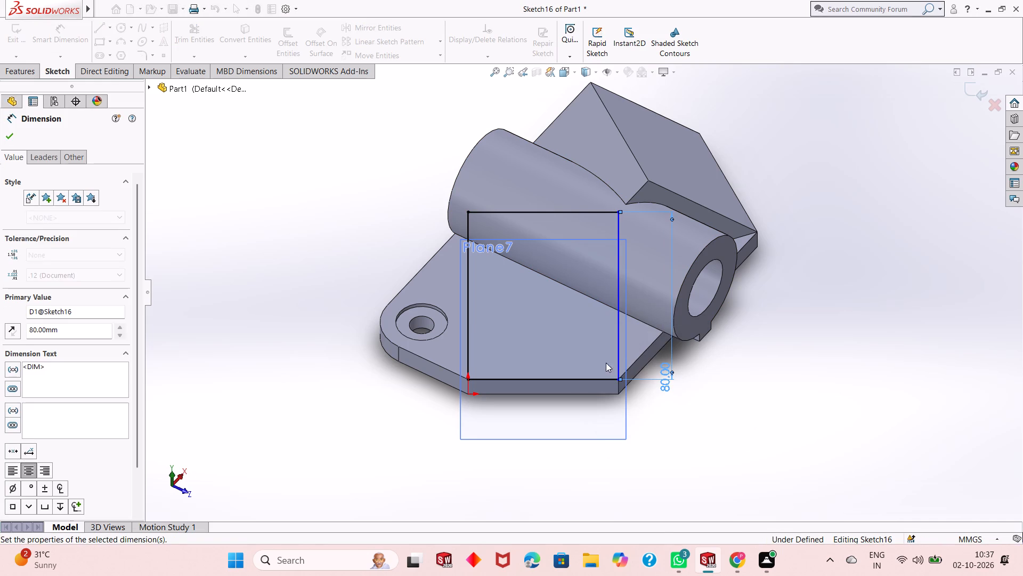
pyautogui.click(577, 379)
pyautogui.click(575, 457)
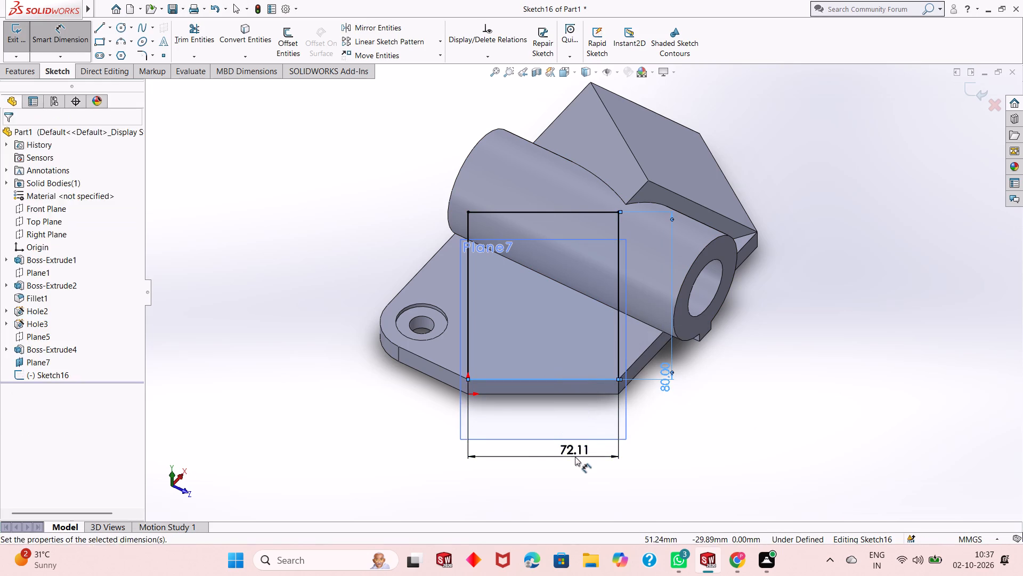
pyautogui.click(532, 437)
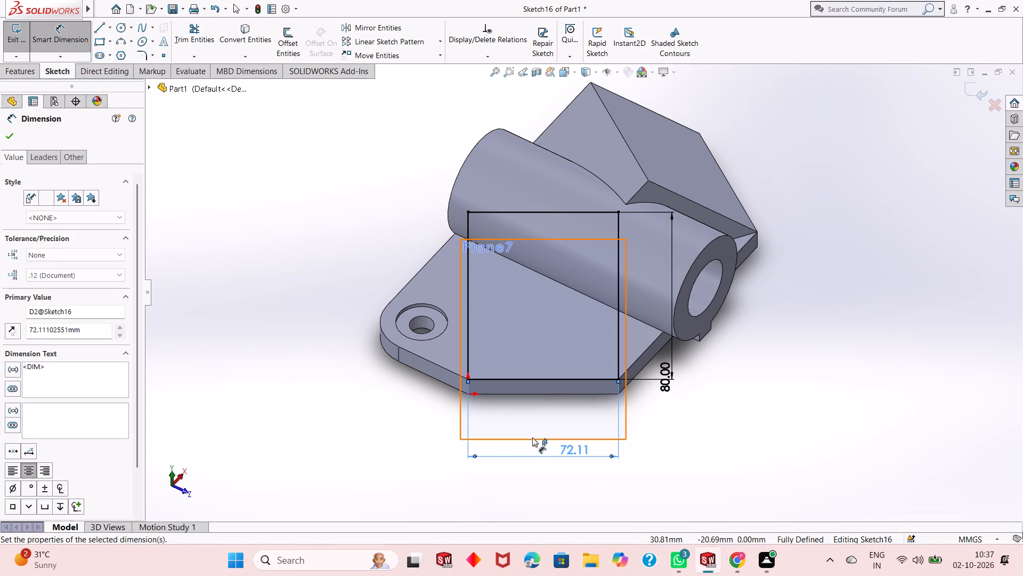
pyautogui.rightClick(273, 199)
pyautogui.click(300, 231)
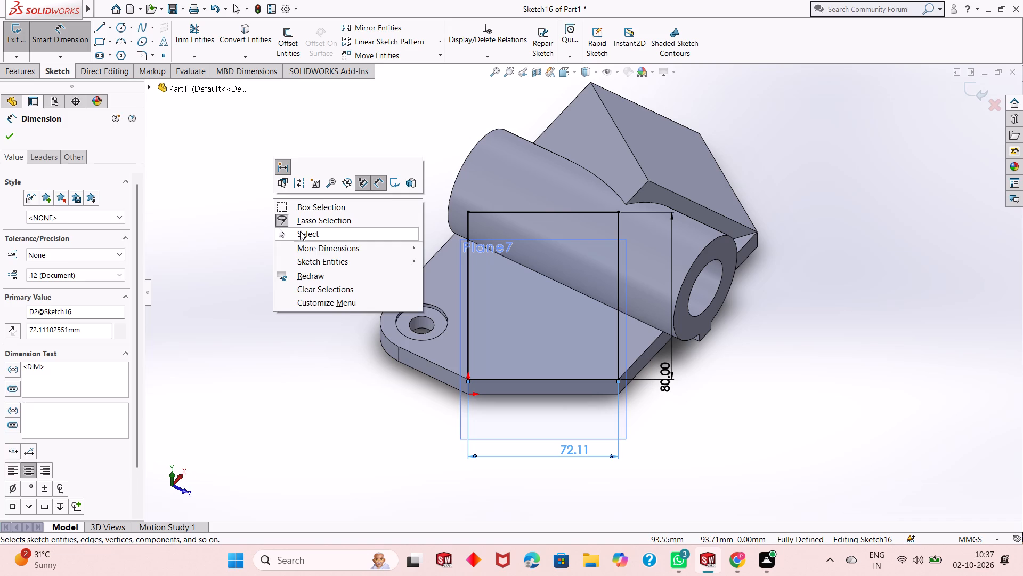
# Examine from several sides how the dimensioned rectangle on the 45° plane sits against the plate and cylinder.
pyautogui.scroll(1, 534, 332)
pyautogui.moveTo(537, 335); pyautogui.dragTo(538, 283, button='middle')
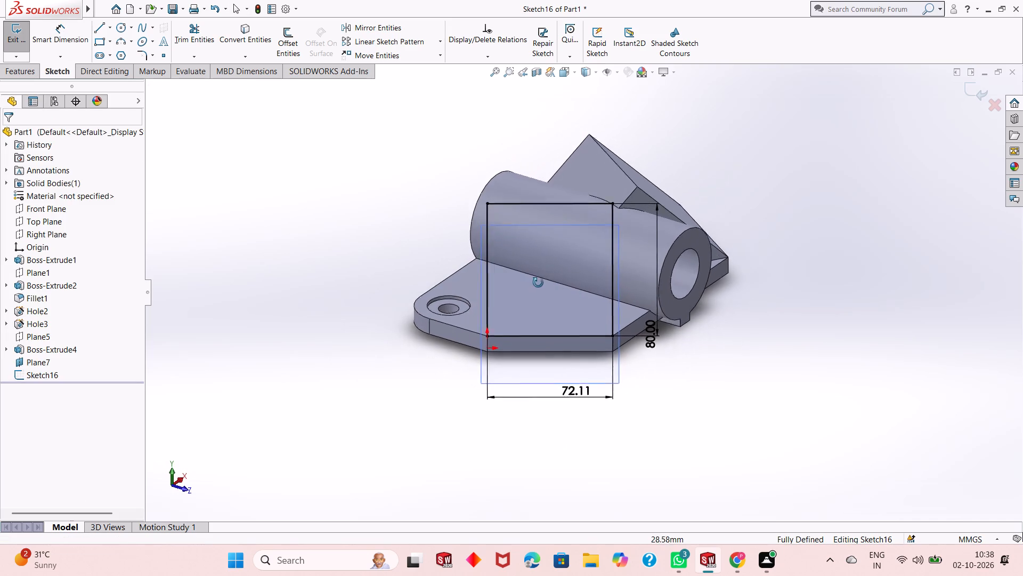
pyautogui.moveTo(538, 283); pyautogui.dragTo(662, 232, button='middle')
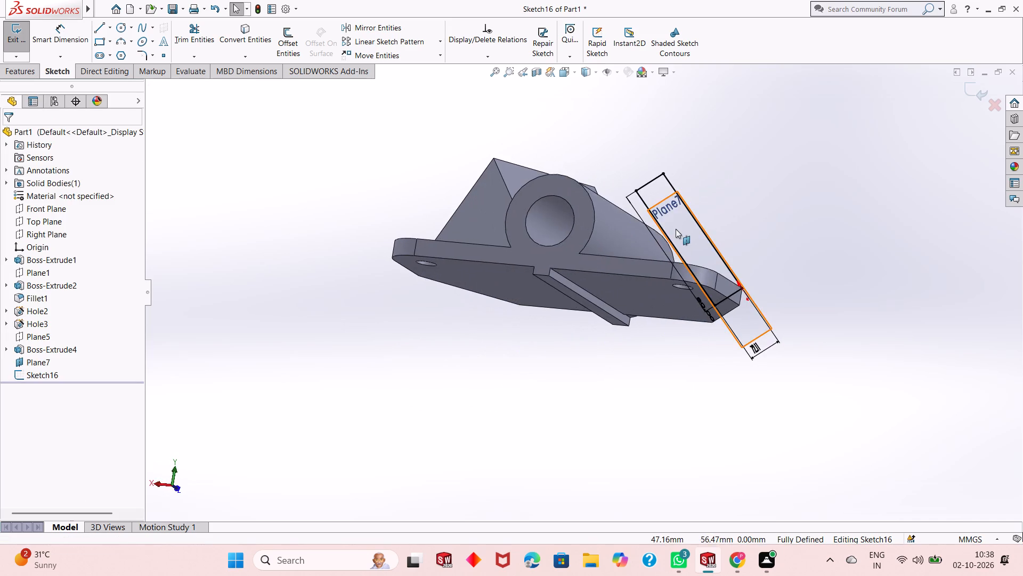
pyautogui.moveTo(676, 229); pyautogui.dragTo(429, 331, button='middle')
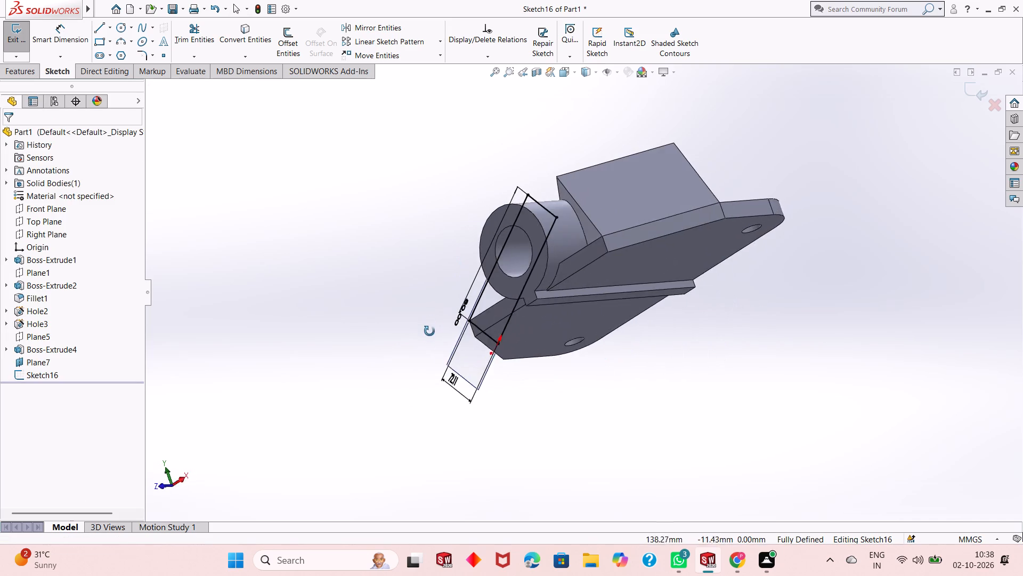
pyautogui.moveTo(429, 331); pyautogui.dragTo(461, 433, button='middle')
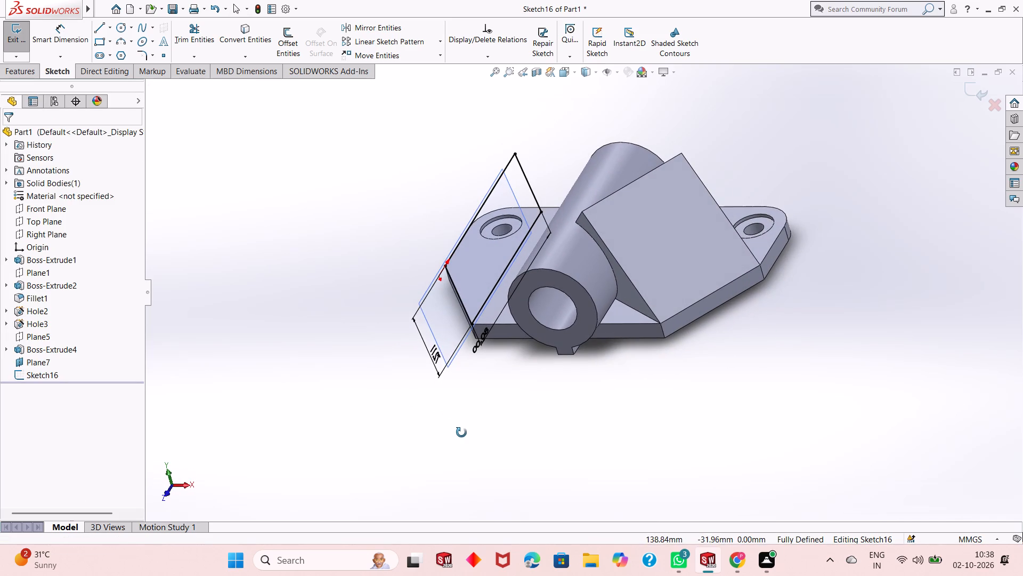
pyautogui.moveTo(461, 433); pyautogui.dragTo(631, 324, button='middle')
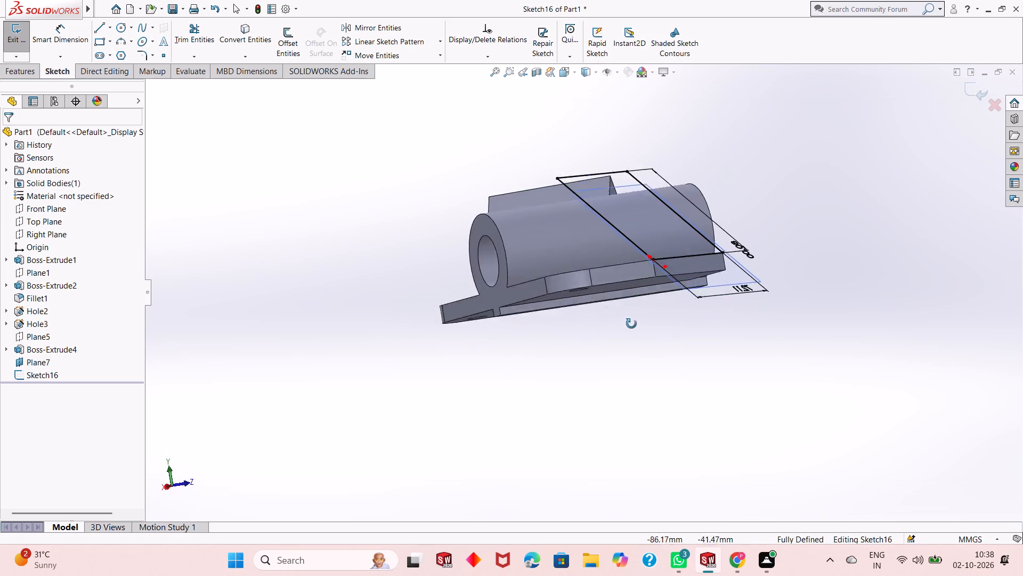
pyautogui.moveTo(631, 324); pyautogui.dragTo(639, 347, button='middle')
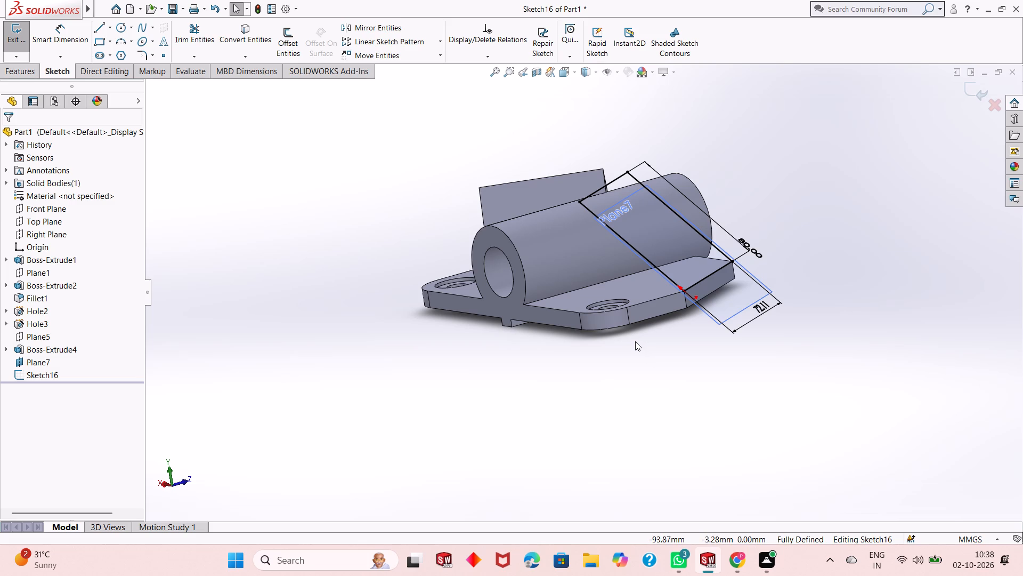
pyautogui.scroll(-2, 638, 291)
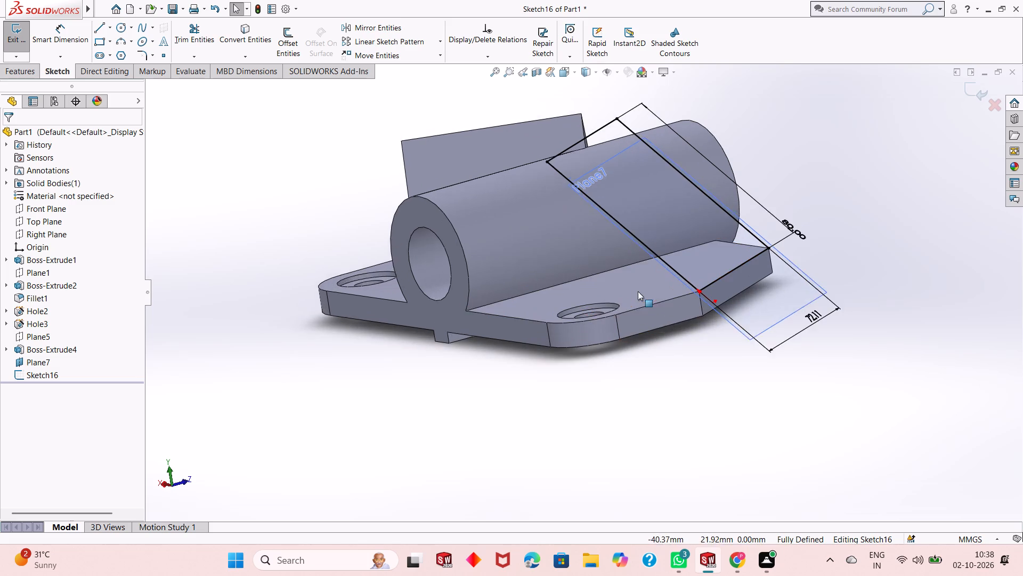
pyautogui.scroll(1, 637, 297)
pyautogui.scroll(-2, 574, 154)
pyautogui.scroll(-1, 578, 289)
pyautogui.scroll(2, 582, 313)
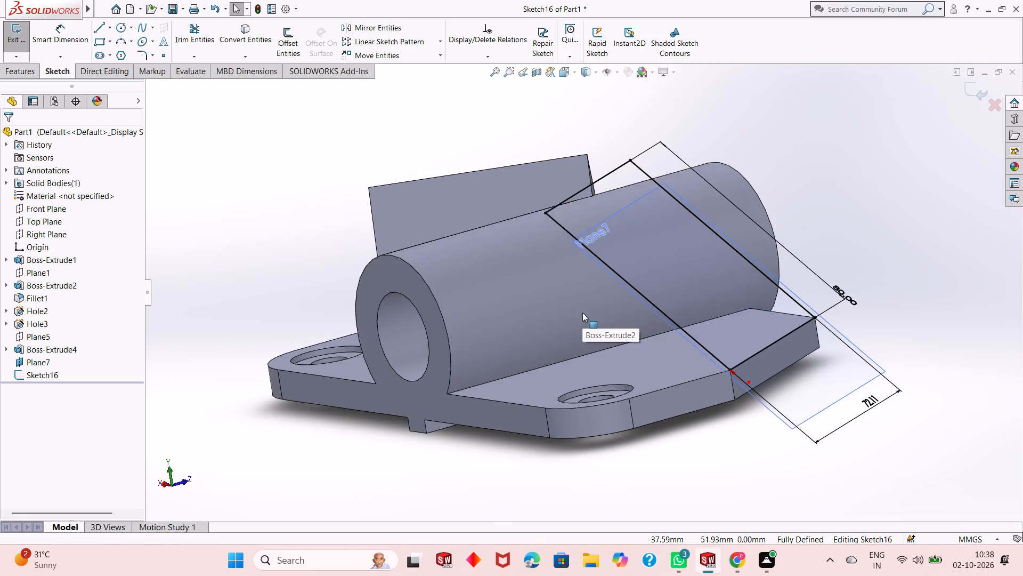
pyautogui.scroll(1, 582, 313)
pyautogui.moveTo(634, 428); pyautogui.dragTo(691, 410, button='middle')
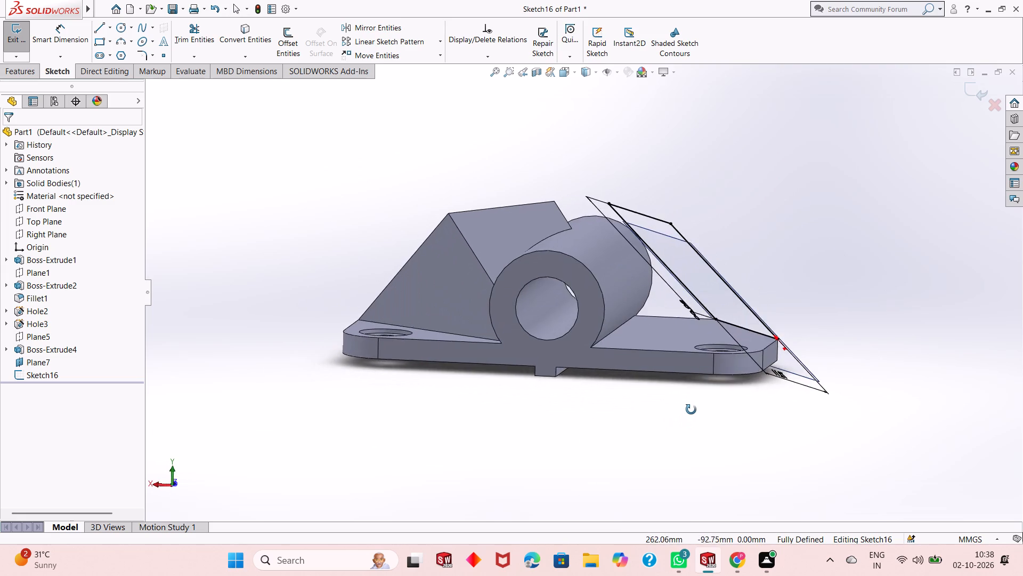
pyautogui.moveTo(691, 410); pyautogui.dragTo(473, 425, button='middle')
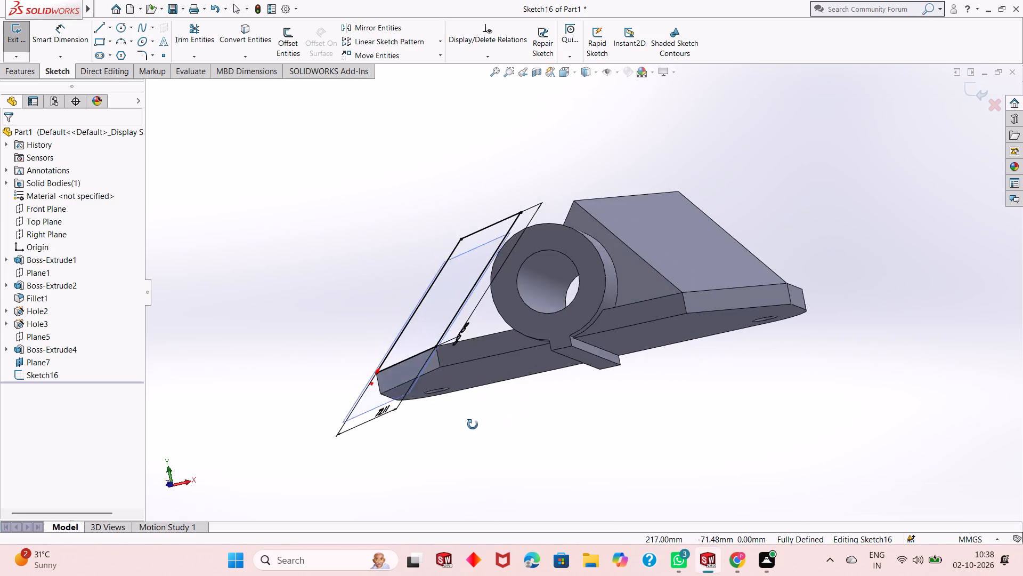
pyautogui.moveTo(473, 425); pyautogui.dragTo(515, 459, button='middle')
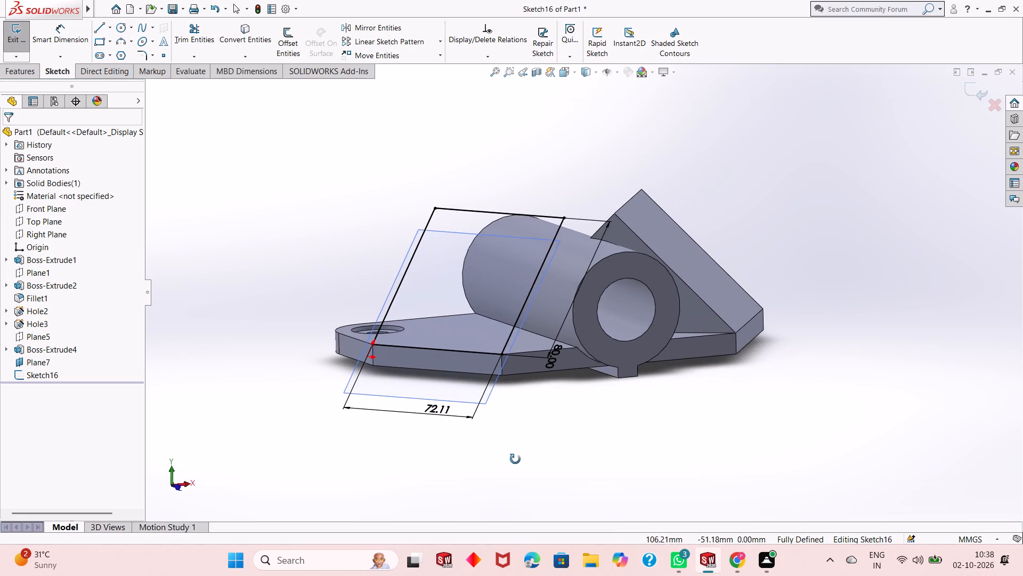
pyautogui.moveTo(515, 459); pyautogui.dragTo(530, 483, button='middle')
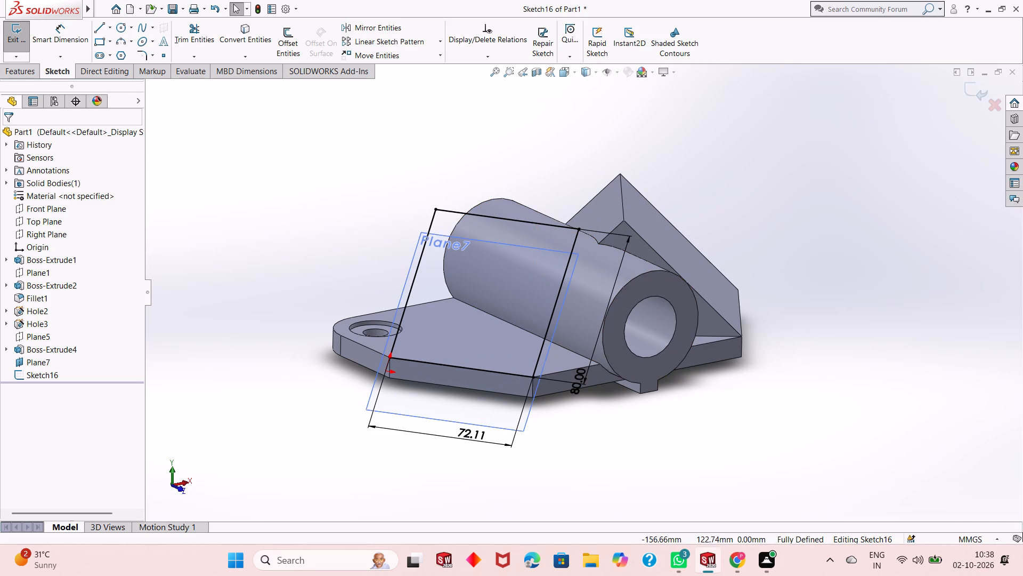
# Extrude the rectangle as a merged boss with the direction reversed toward the cylinder and the end condition Up To Next.
pyautogui.click(29, 74)
pyautogui.click(22, 46)
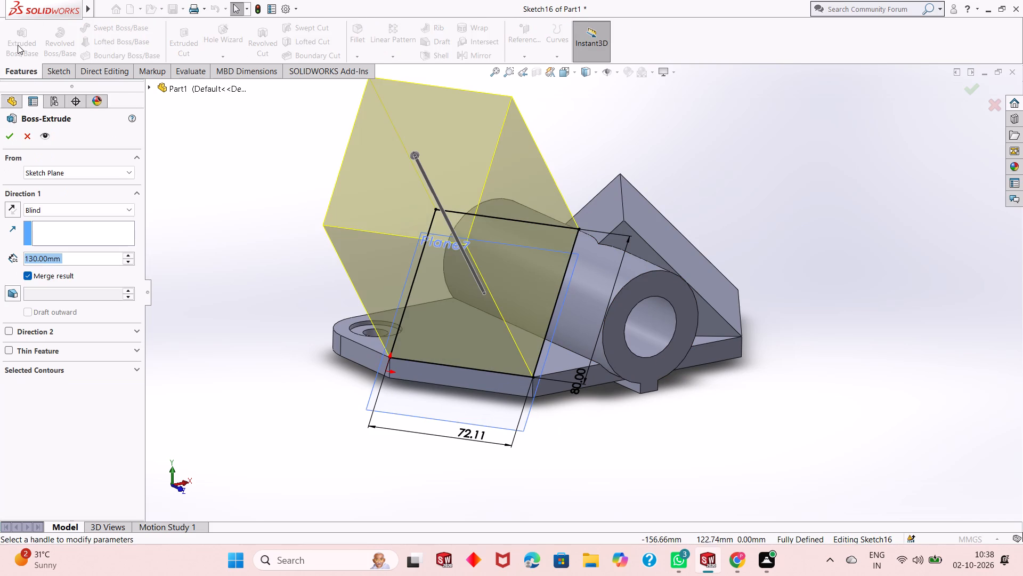
pyautogui.click(7, 210)
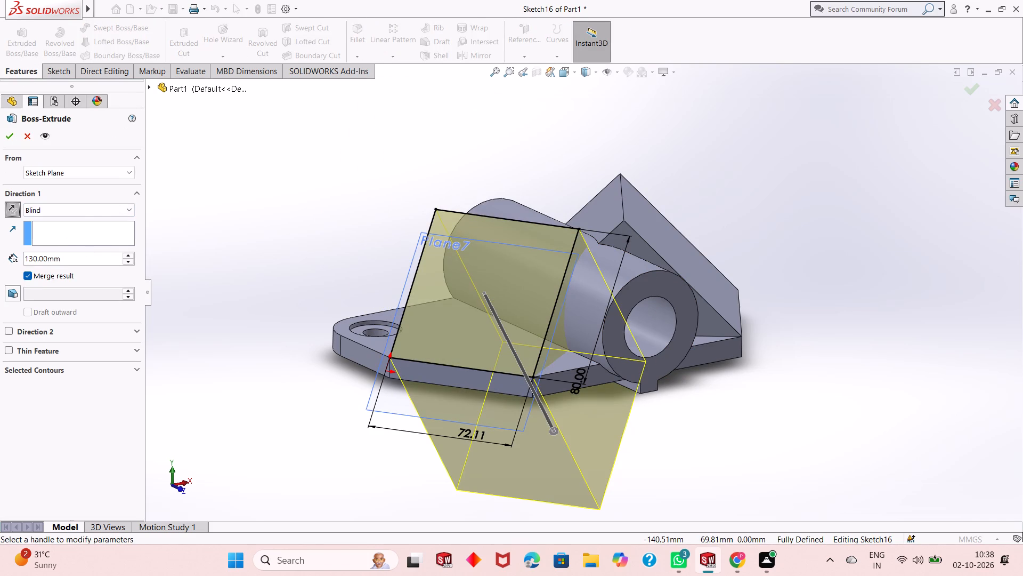
pyautogui.click(100, 211)
pyautogui.click(101, 238)
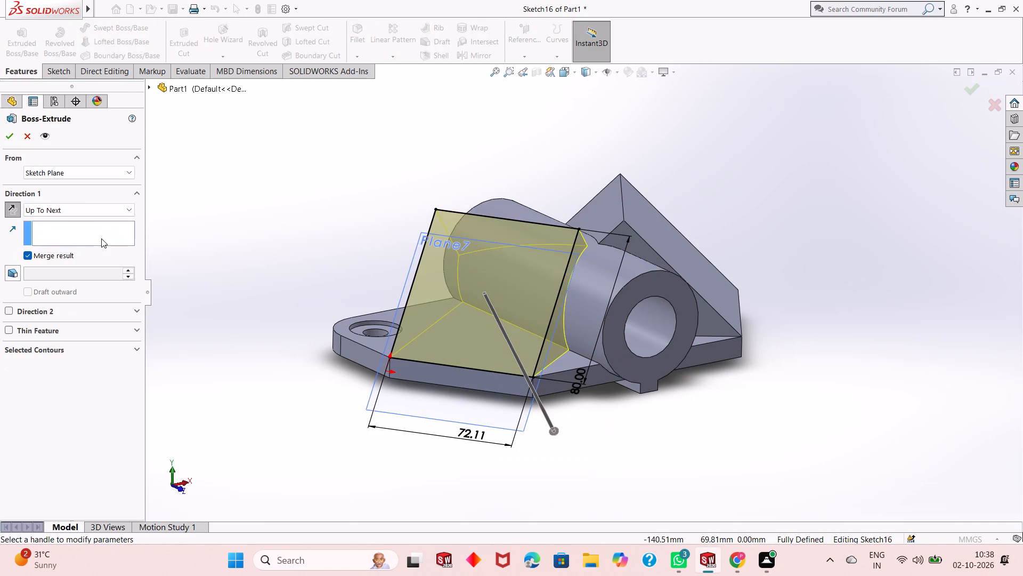
pyautogui.click(6, 138)
pyautogui.click(247, 307)
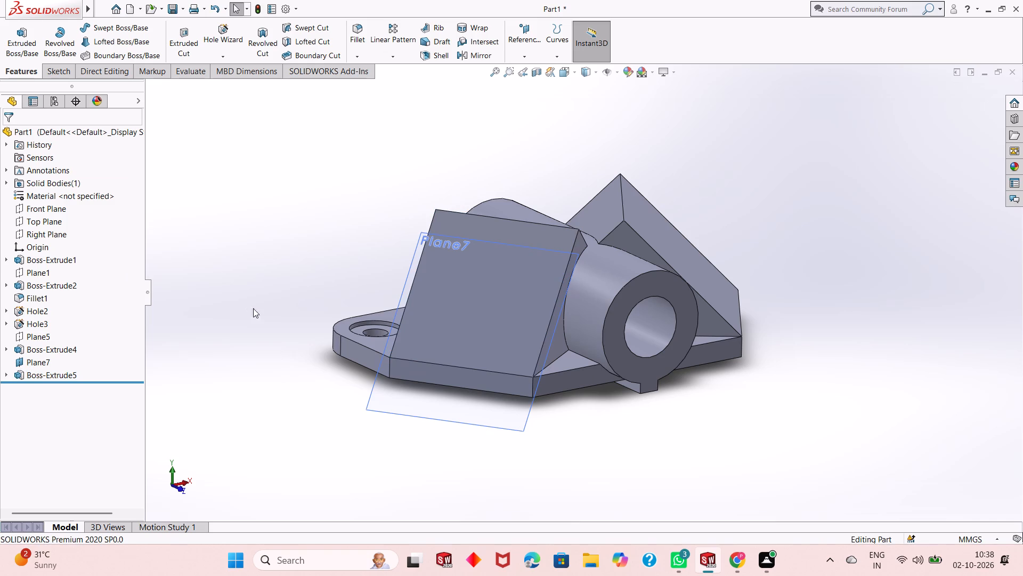
# Hide the 45° reference plane Plane7.
pyautogui.rightClick(397, 398)
pyautogui.click(437, 381)
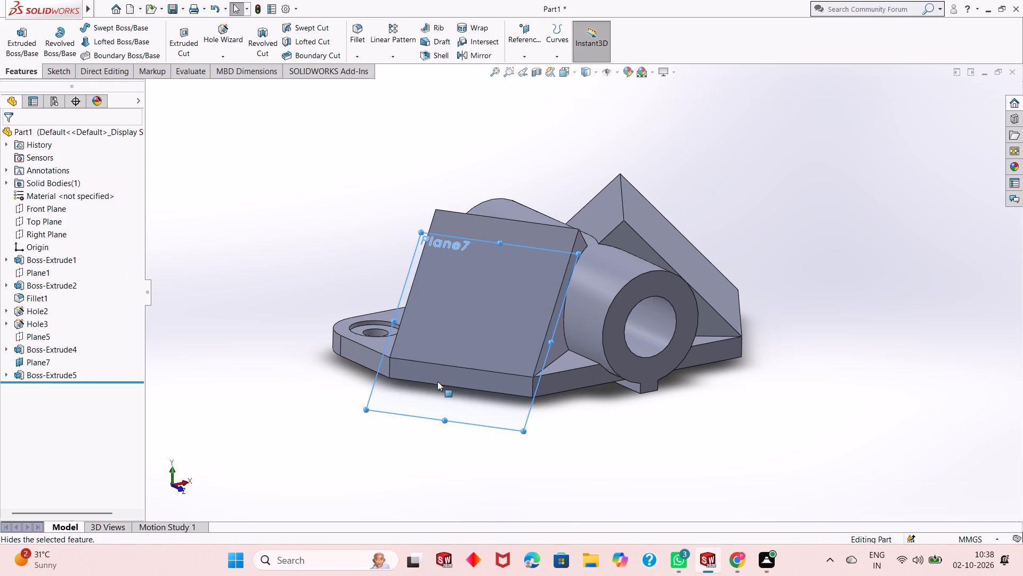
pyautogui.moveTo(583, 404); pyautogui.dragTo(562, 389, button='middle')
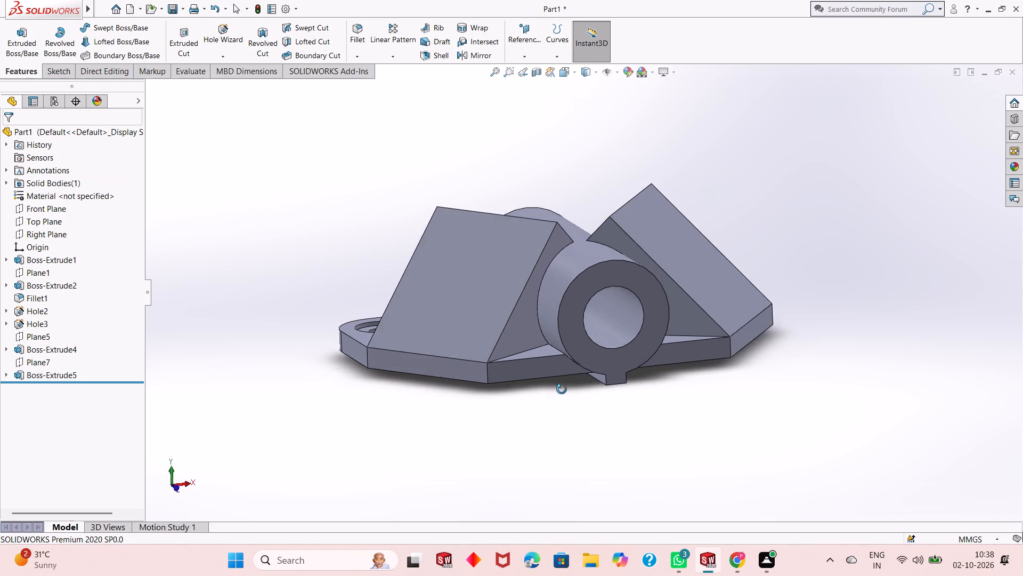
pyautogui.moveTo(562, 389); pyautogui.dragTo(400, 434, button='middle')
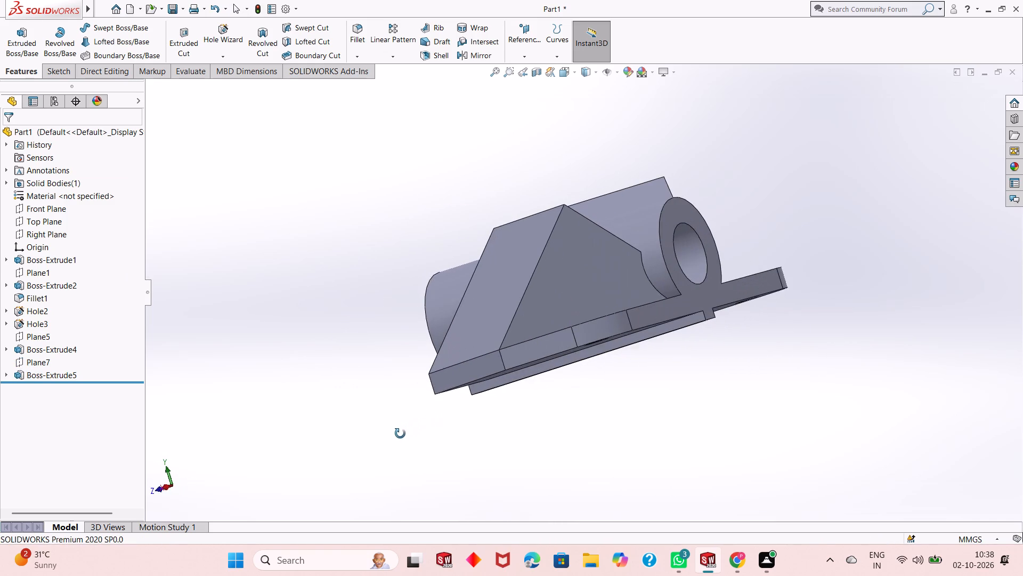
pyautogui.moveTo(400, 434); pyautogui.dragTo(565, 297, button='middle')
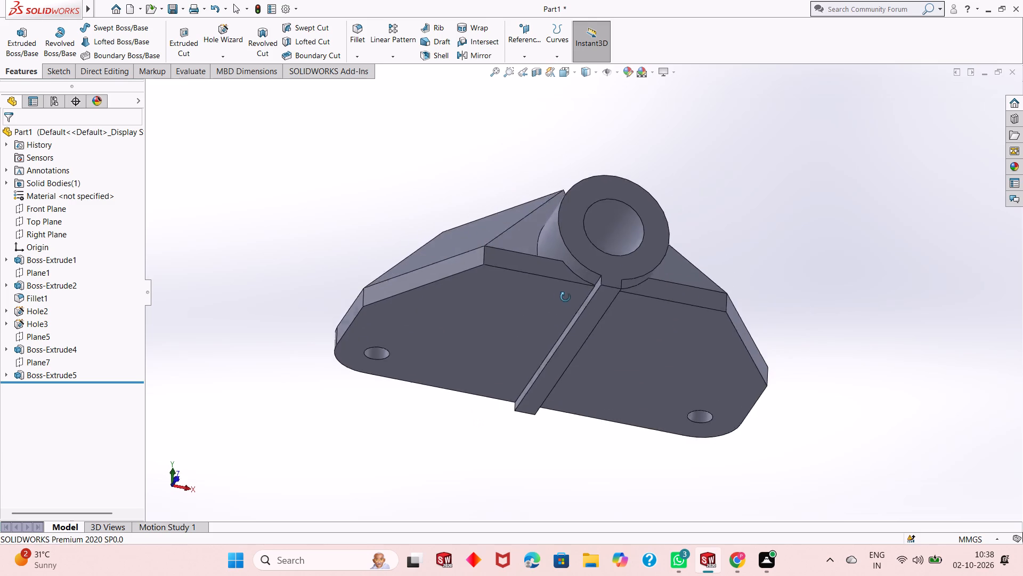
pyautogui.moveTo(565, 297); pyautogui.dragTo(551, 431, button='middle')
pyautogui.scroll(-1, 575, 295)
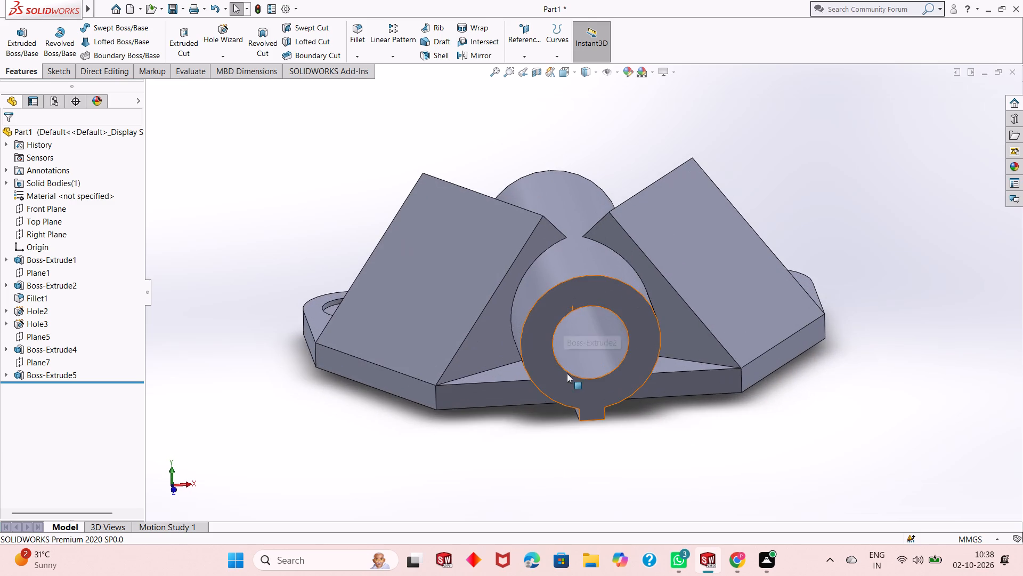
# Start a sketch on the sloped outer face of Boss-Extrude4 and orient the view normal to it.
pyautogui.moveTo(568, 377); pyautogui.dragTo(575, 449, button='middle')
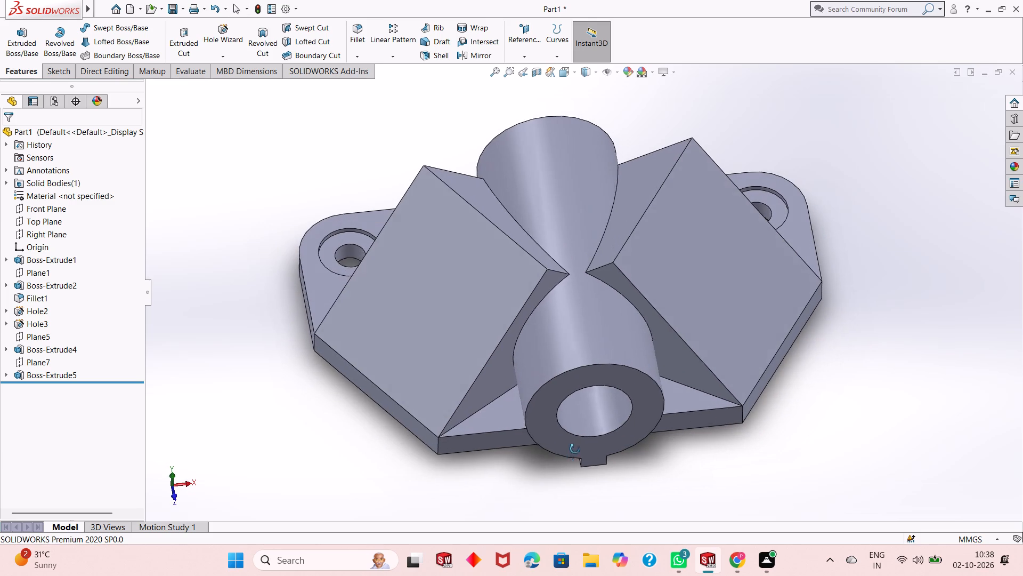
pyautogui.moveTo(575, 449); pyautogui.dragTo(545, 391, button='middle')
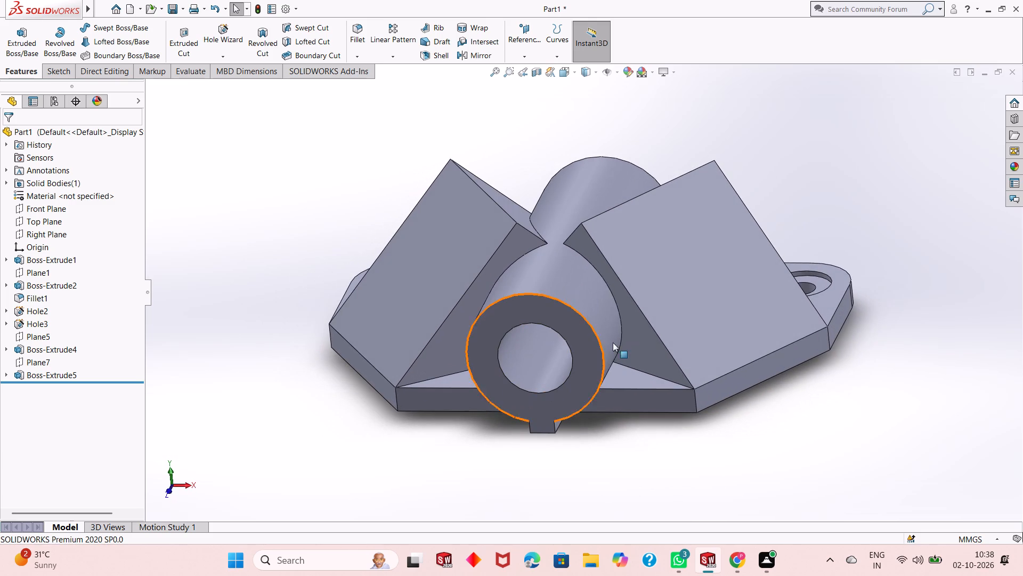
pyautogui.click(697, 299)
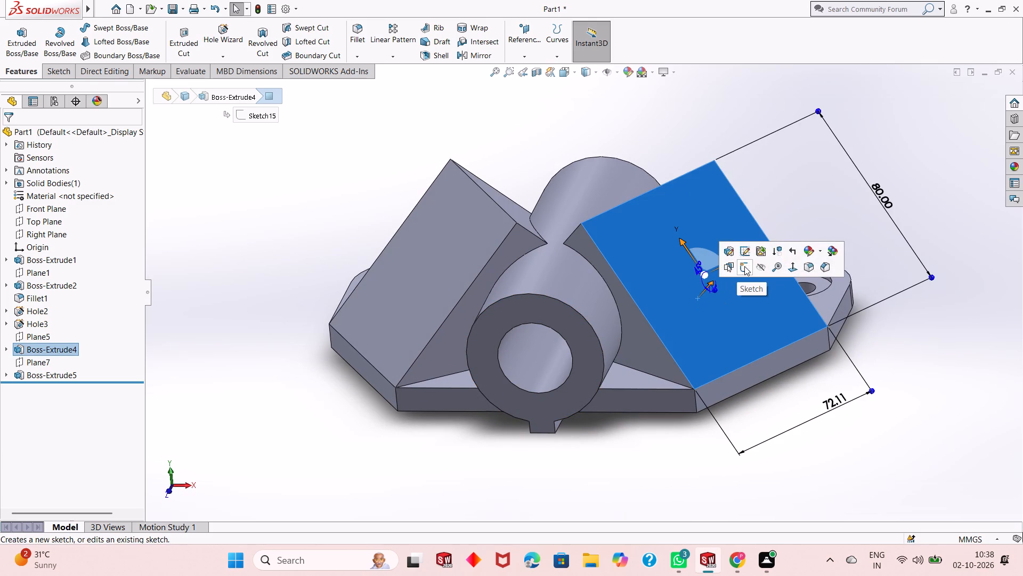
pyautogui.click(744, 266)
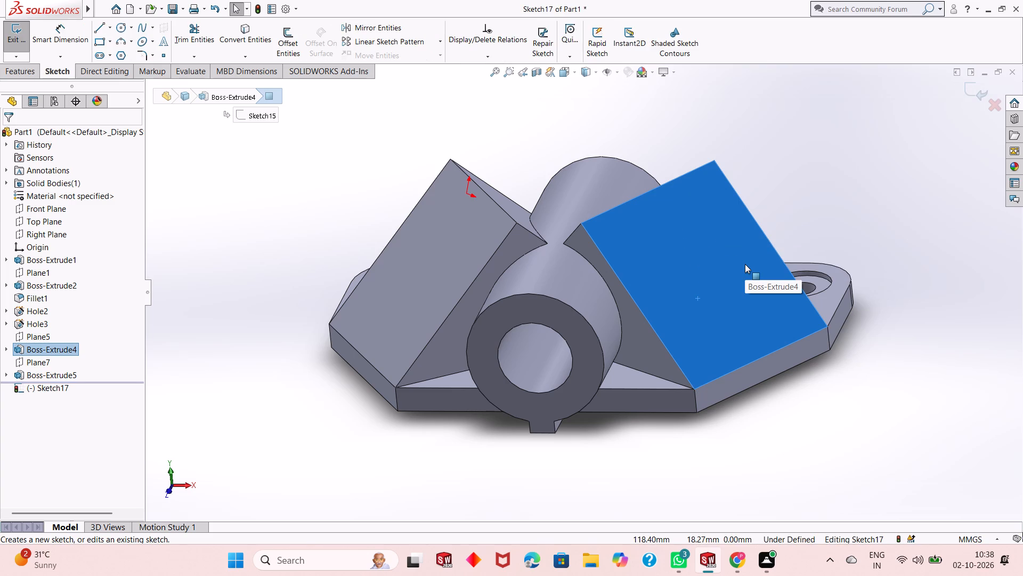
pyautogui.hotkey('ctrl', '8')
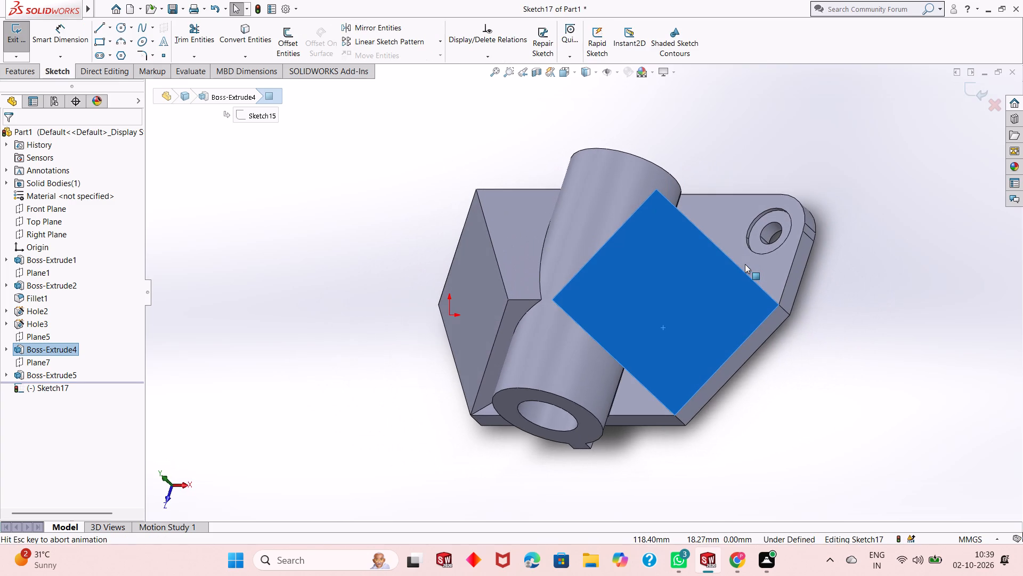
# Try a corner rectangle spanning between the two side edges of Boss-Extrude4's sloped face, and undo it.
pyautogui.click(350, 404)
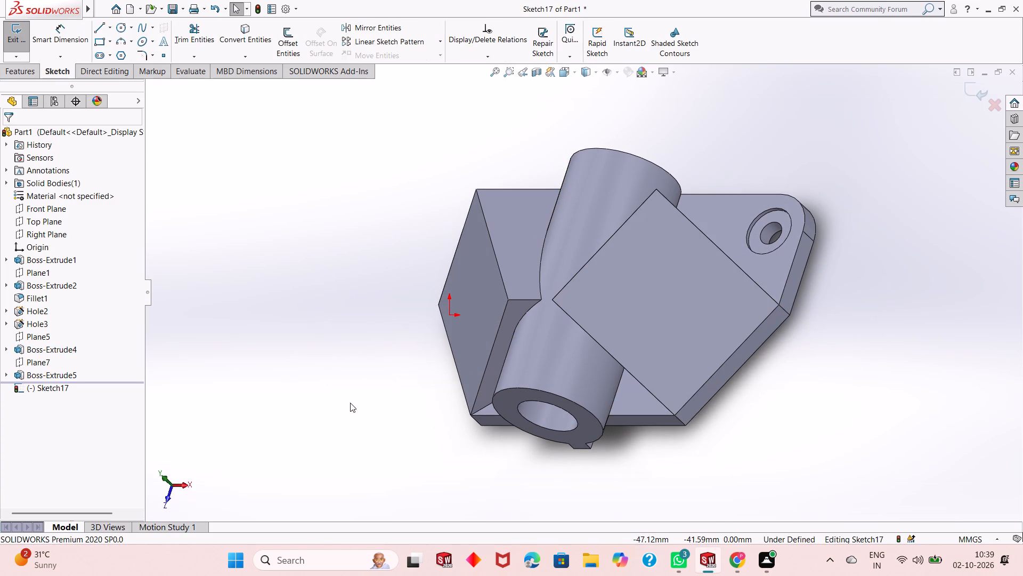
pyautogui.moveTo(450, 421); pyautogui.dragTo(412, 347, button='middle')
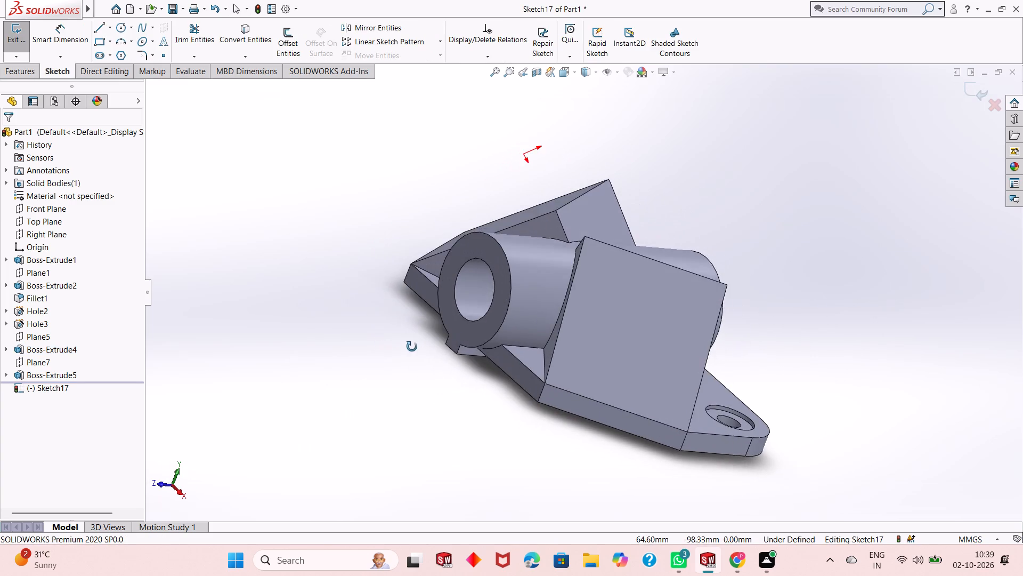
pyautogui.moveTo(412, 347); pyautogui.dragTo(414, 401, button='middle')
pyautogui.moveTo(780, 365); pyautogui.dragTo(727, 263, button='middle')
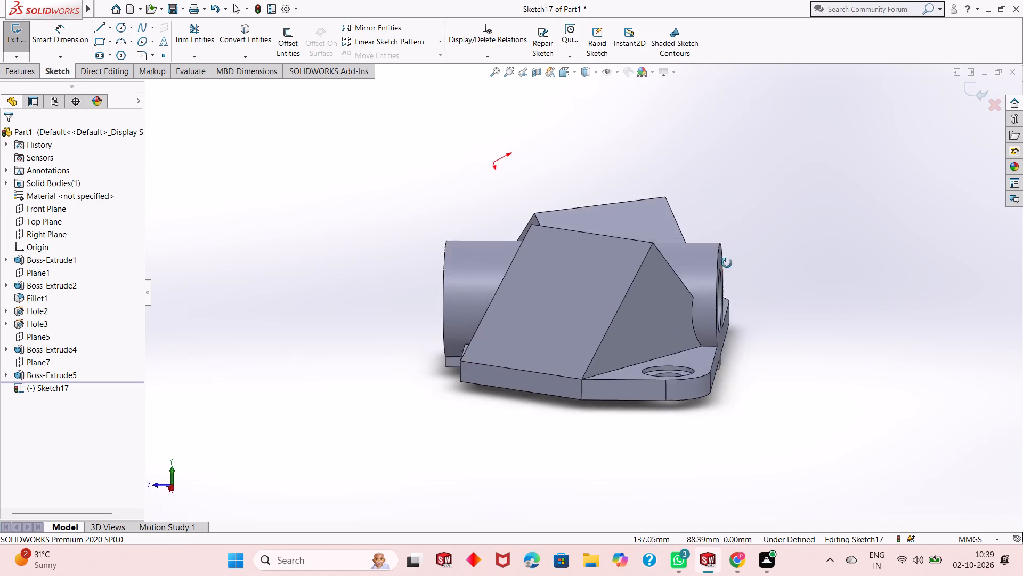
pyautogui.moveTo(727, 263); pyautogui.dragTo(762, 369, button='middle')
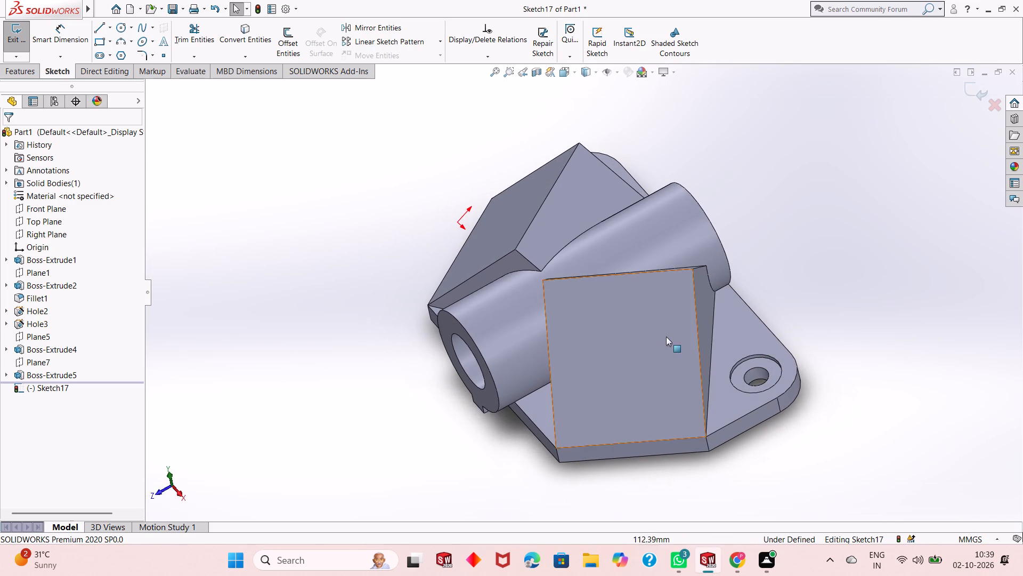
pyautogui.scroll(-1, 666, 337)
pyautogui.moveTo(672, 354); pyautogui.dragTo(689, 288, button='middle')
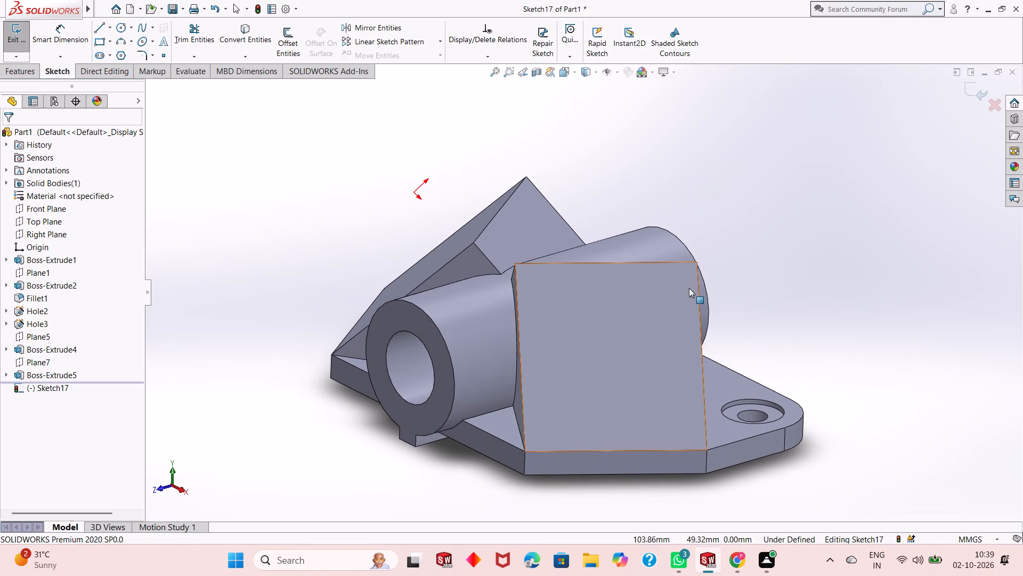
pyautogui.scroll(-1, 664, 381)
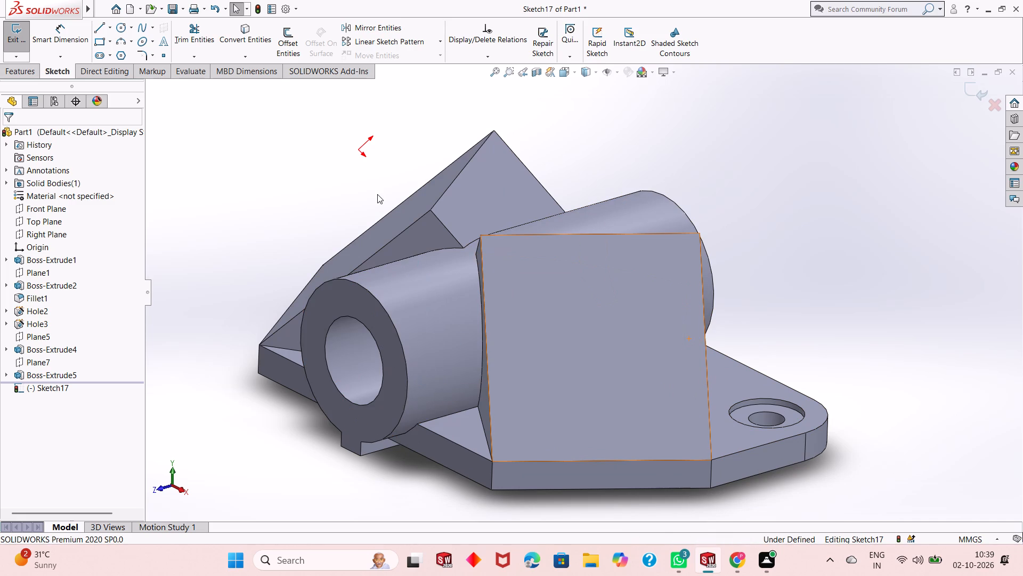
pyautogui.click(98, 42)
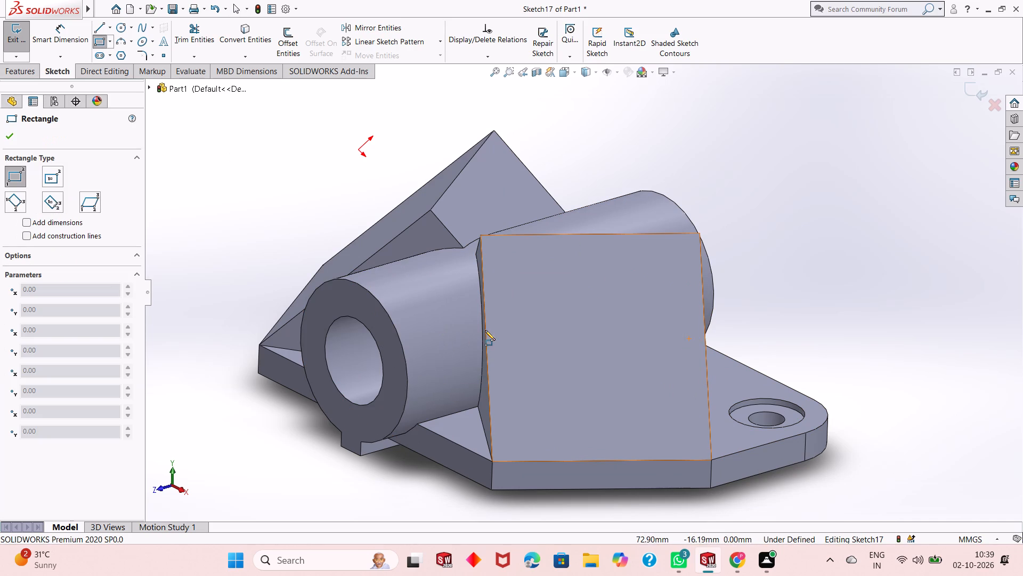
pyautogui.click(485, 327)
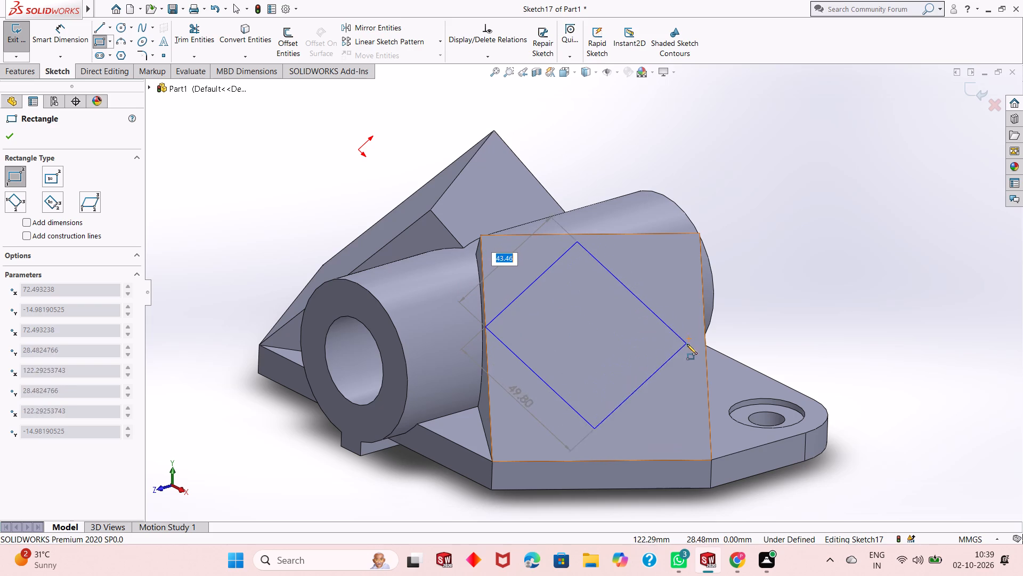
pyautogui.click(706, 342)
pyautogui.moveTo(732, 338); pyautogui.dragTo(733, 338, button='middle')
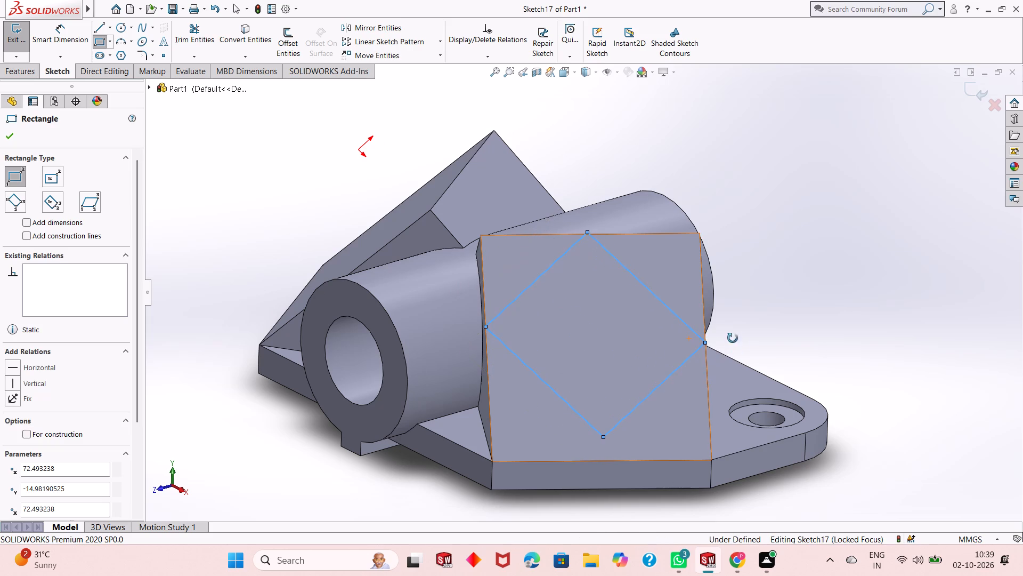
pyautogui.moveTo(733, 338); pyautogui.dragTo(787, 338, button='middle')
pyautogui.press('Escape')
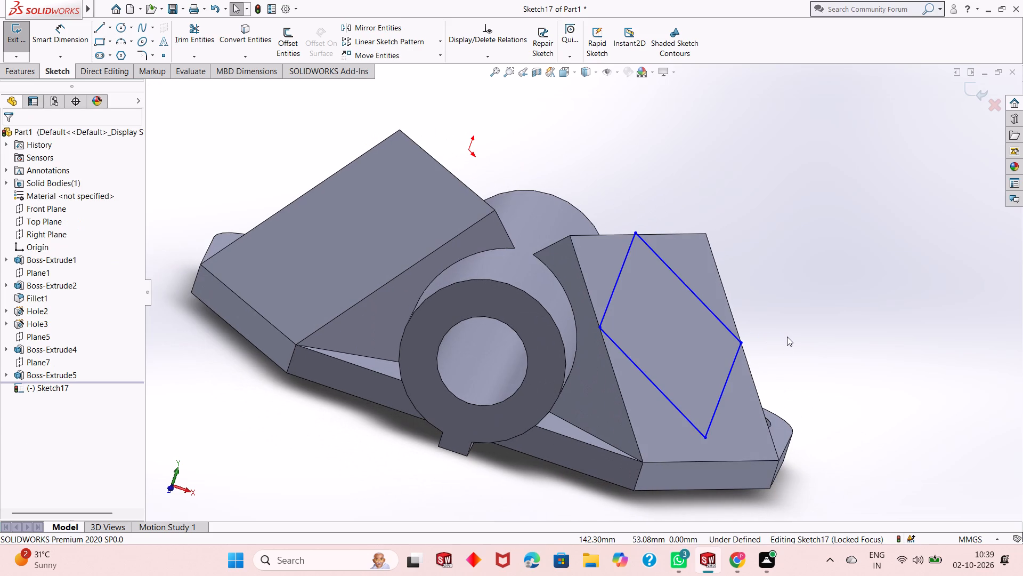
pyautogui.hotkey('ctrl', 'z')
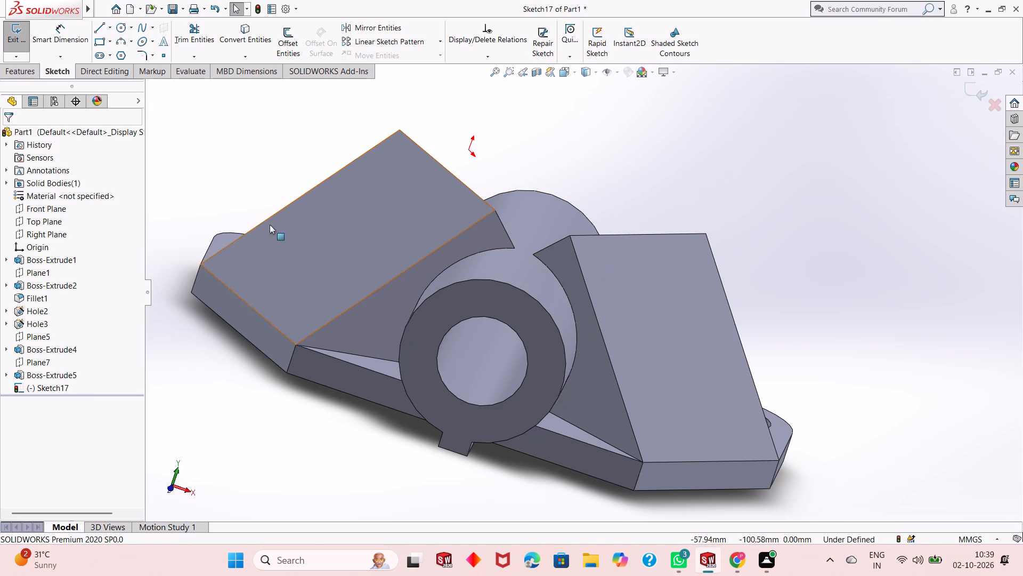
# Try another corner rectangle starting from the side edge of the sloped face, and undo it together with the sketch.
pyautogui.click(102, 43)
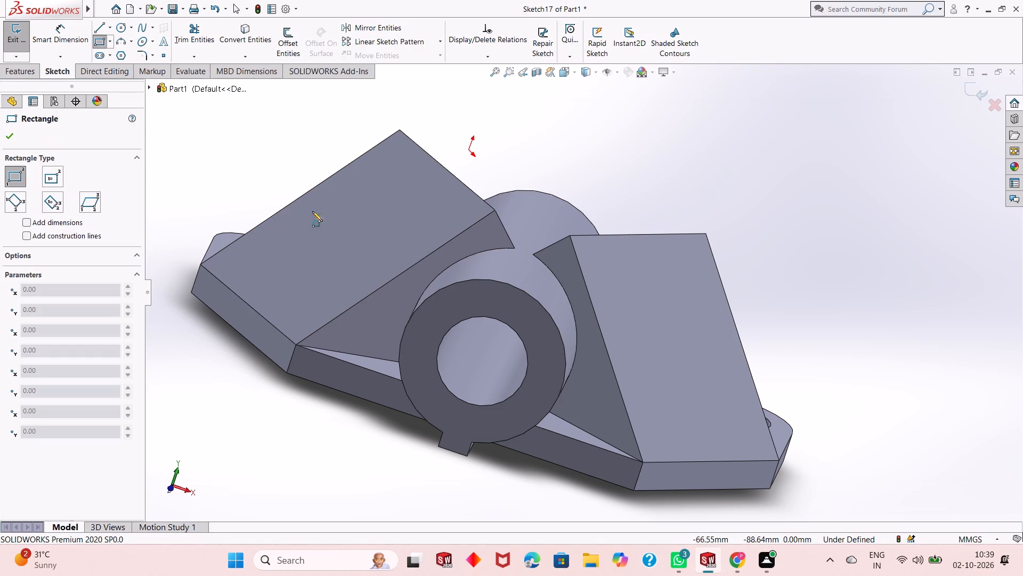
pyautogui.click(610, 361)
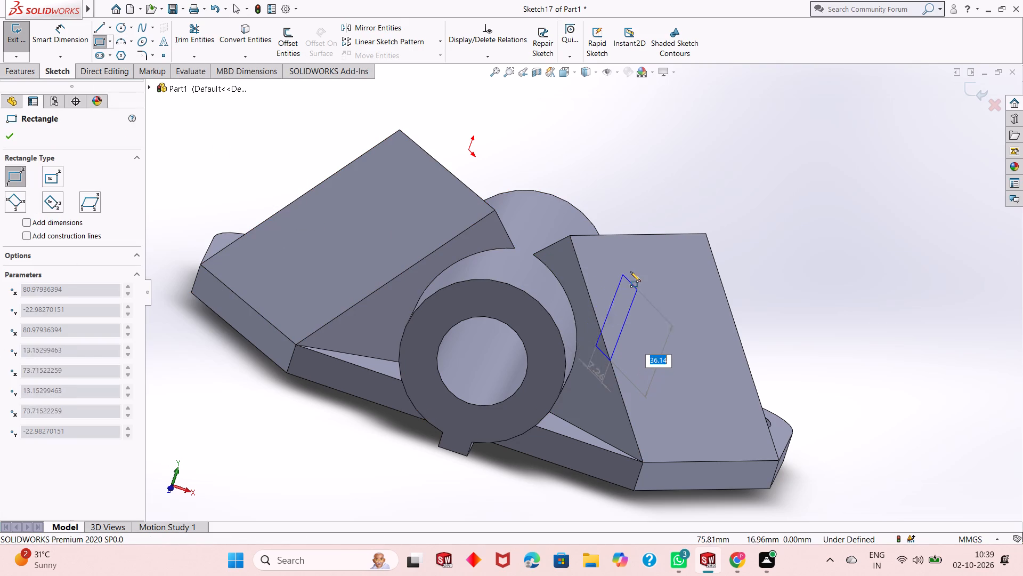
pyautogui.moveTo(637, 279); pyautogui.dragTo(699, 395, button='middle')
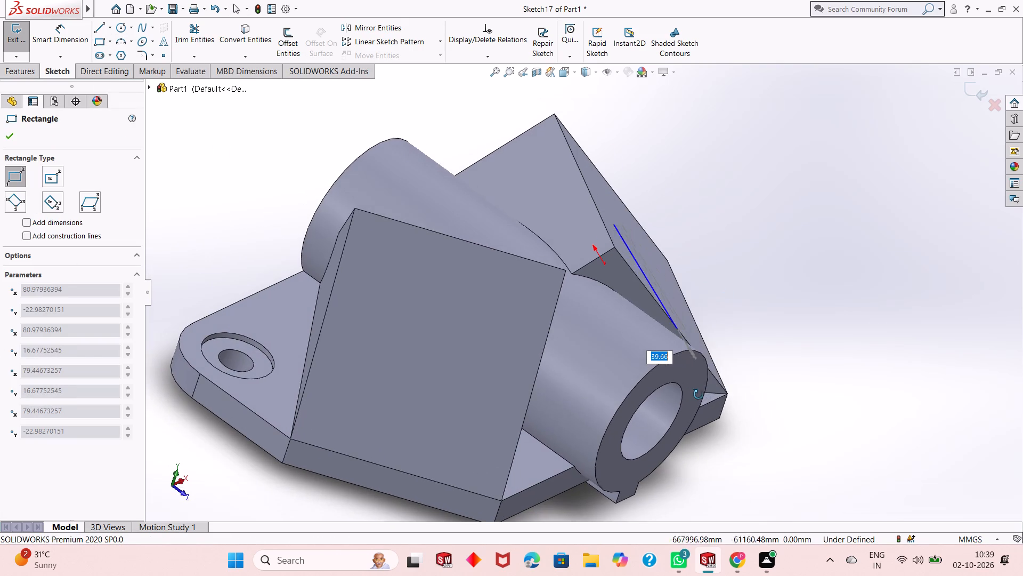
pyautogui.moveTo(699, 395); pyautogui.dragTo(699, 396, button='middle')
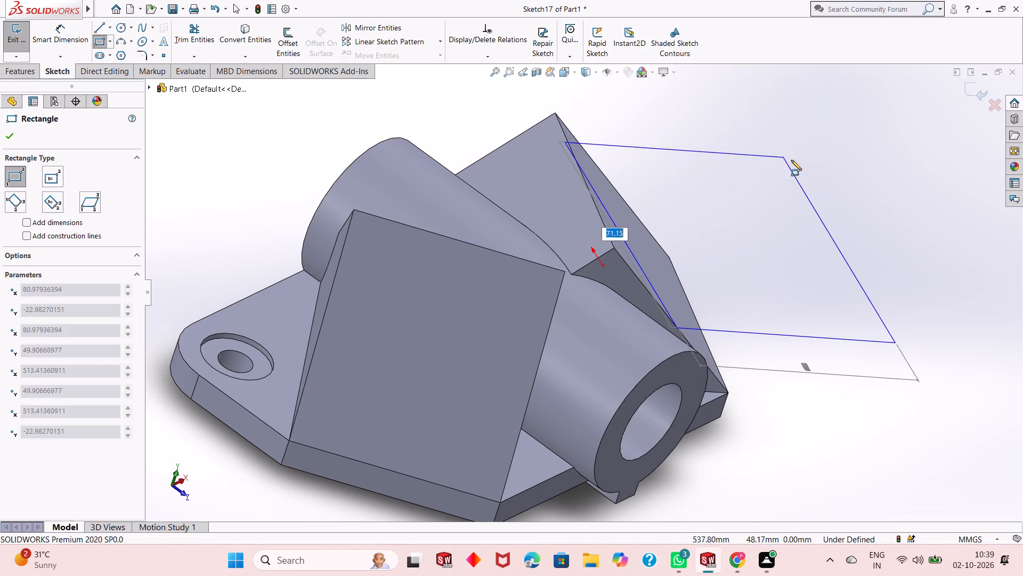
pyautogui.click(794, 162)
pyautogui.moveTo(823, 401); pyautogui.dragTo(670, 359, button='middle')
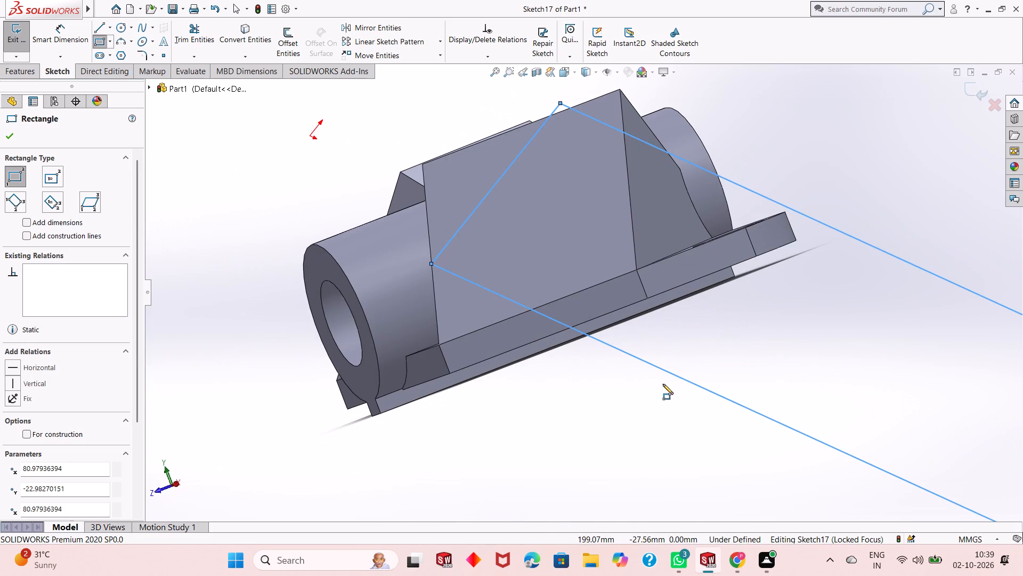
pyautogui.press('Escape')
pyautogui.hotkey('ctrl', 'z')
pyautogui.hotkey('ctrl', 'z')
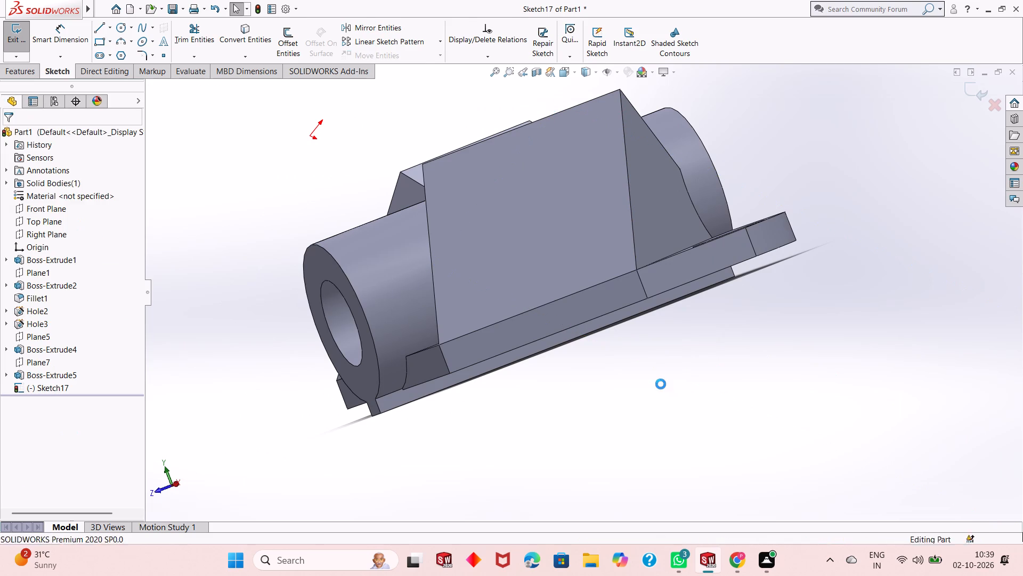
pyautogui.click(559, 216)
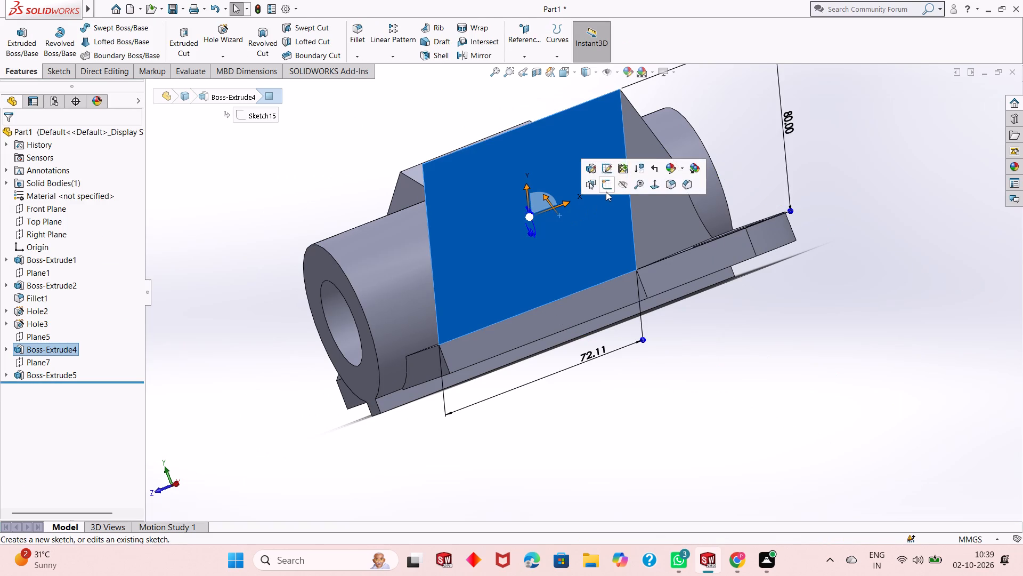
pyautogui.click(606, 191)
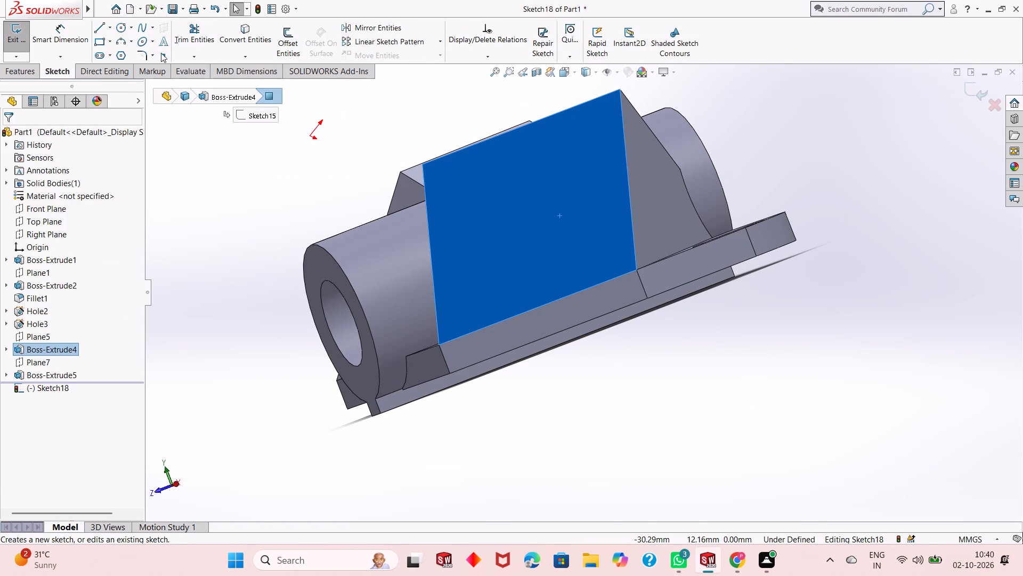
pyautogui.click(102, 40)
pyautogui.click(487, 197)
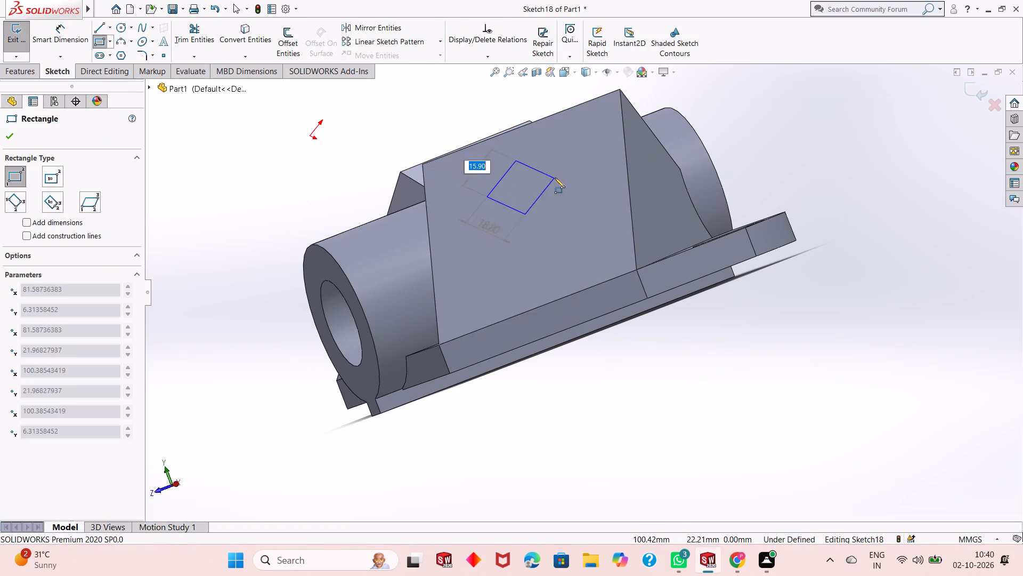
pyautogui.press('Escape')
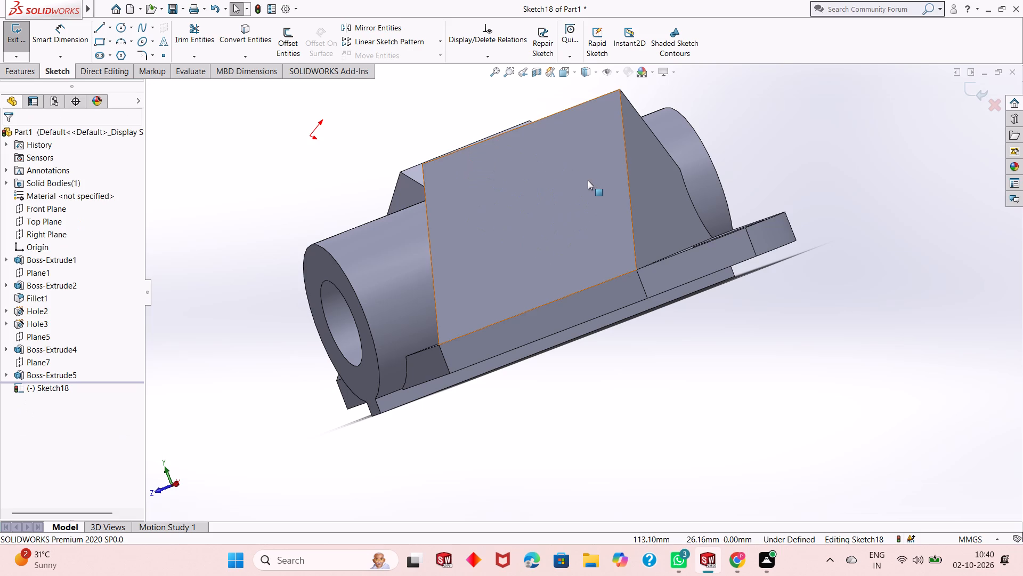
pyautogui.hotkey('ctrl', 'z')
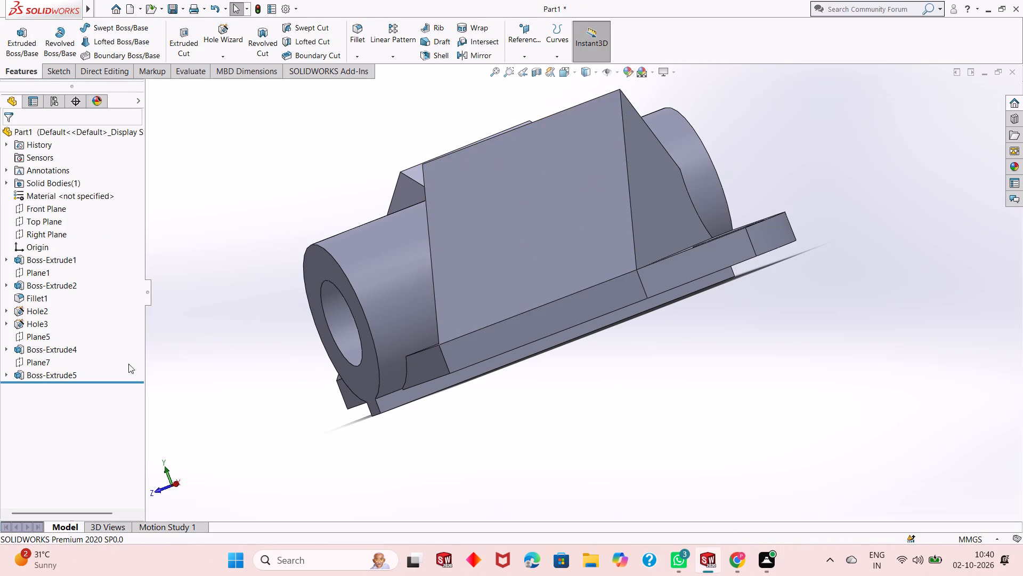
# Show the hidden 45° reference plane Plane5 at the sloped face of Boss-Extrude4.
pyautogui.rightClick(38, 341)
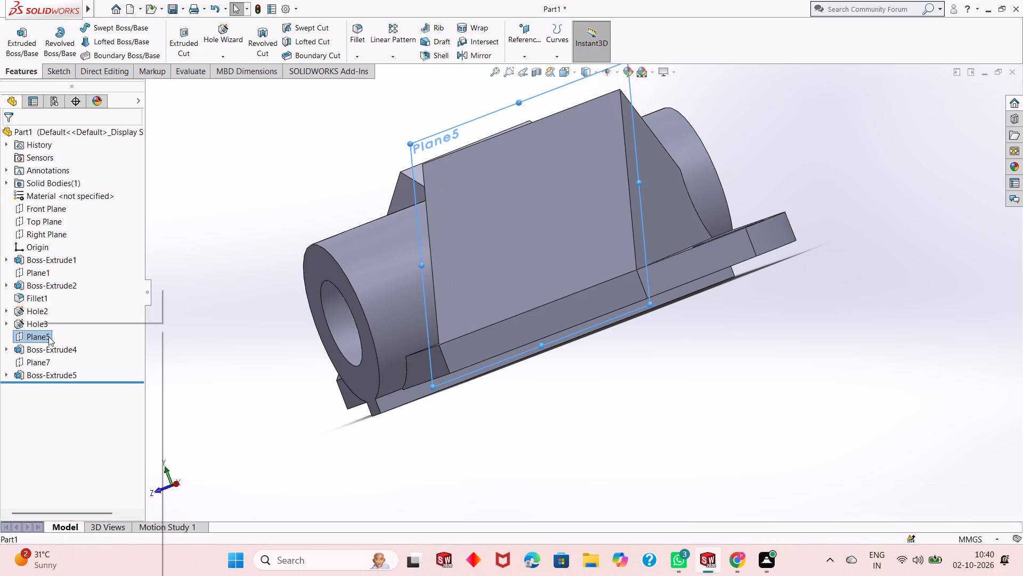
pyautogui.click(63, 317)
pyautogui.moveTo(557, 271); pyautogui.dragTo(570, 345, button='middle')
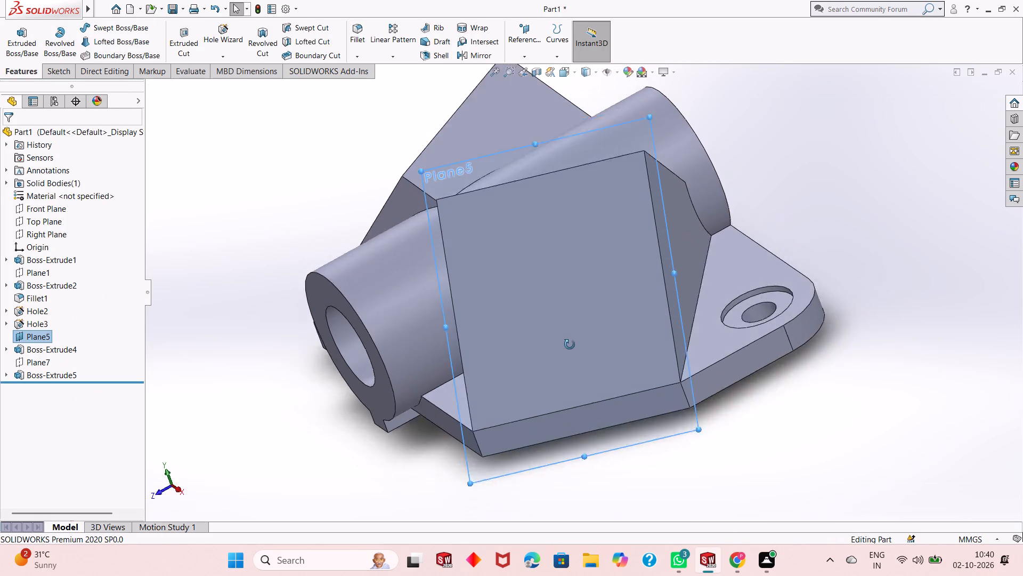
pyautogui.moveTo(570, 345); pyautogui.dragTo(581, 381, button='middle')
pyautogui.moveTo(615, 326); pyautogui.dragTo(674, 306, button='middle')
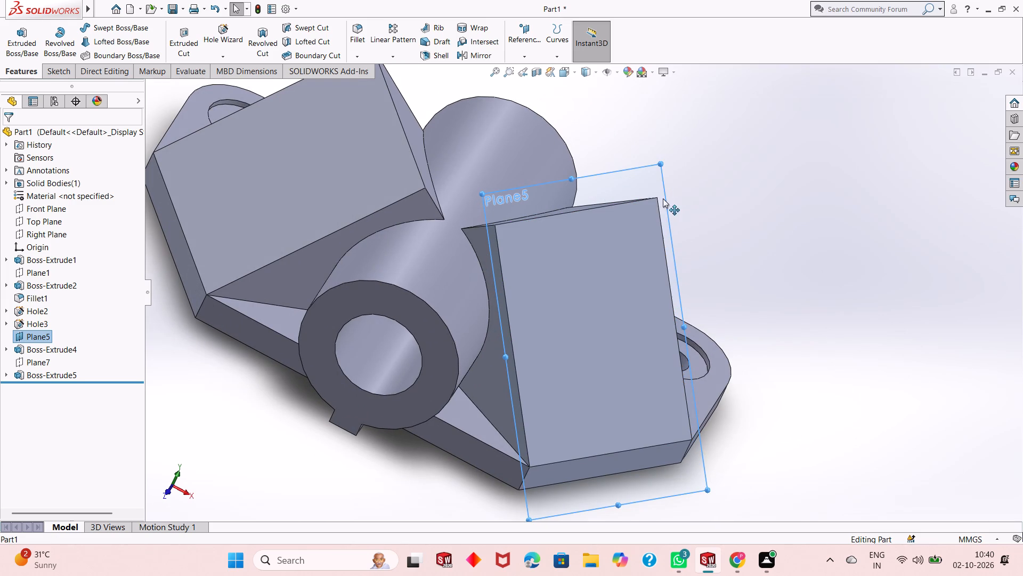
# Start a sketch on Plane5 at the sloped face and orient the view normal to it.
pyautogui.rightClick(657, 179)
pyautogui.click(681, 169)
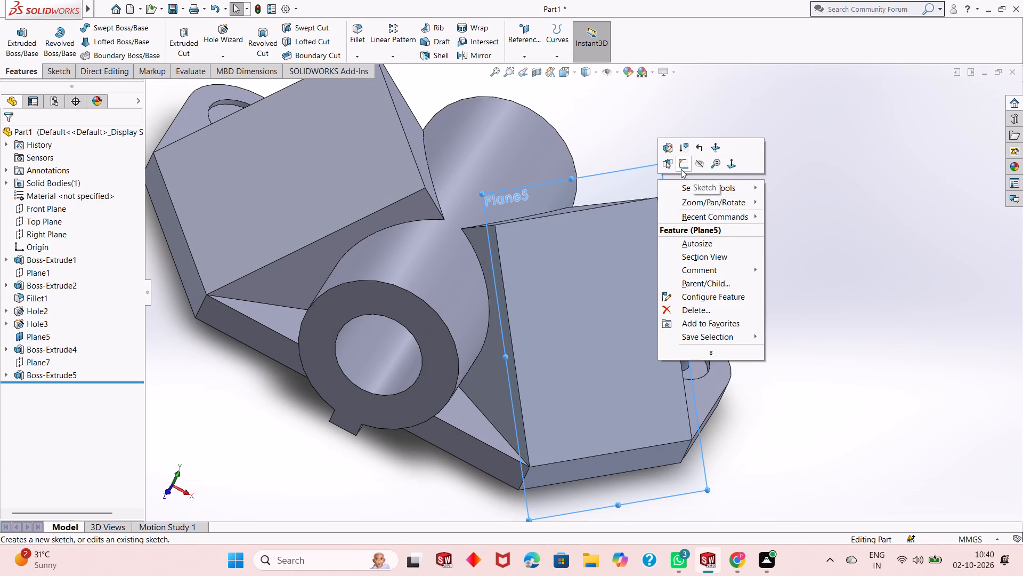
pyautogui.hotkey('ctrl', '8')
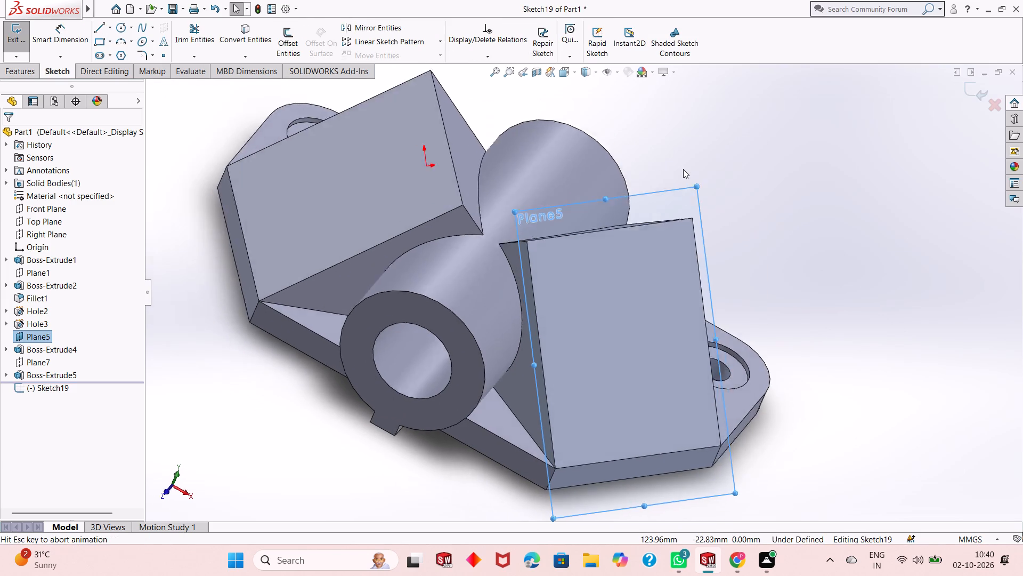
pyautogui.scroll(-2, 449, 359)
pyautogui.scroll(1, 759, 420)
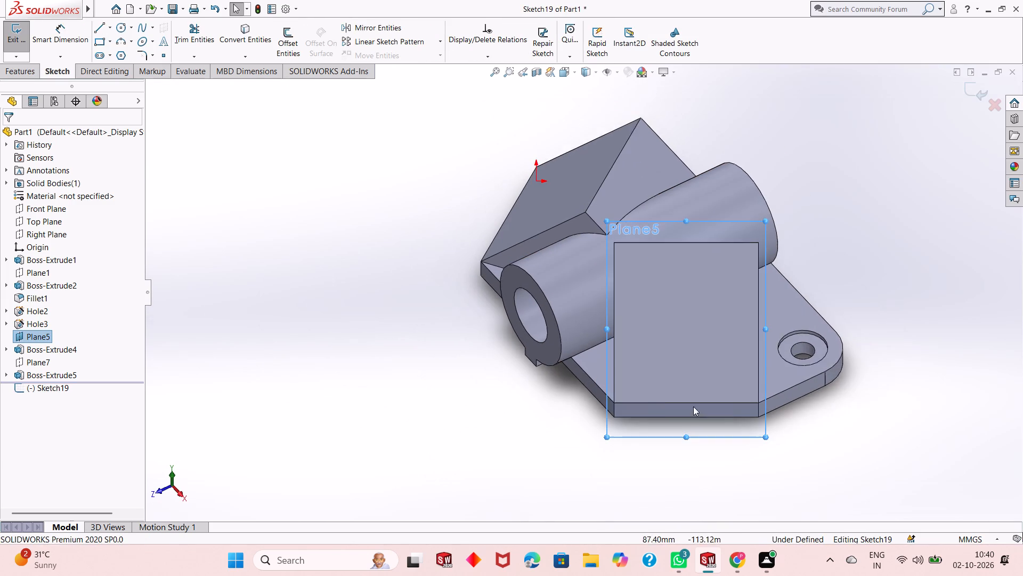
pyautogui.scroll(1, 693, 406)
pyautogui.scroll(-1, 883, 304)
pyautogui.click(799, 305)
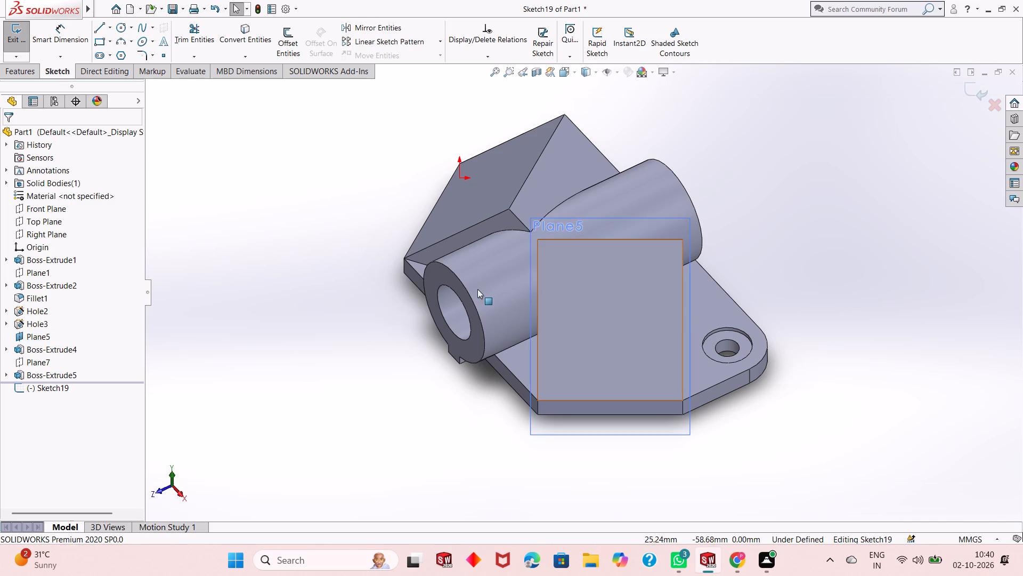
# Sketch a corner rectangle about 72 mm by 16 mm across the sloped face, spanning between its two side edges.
pyautogui.click(93, 39)
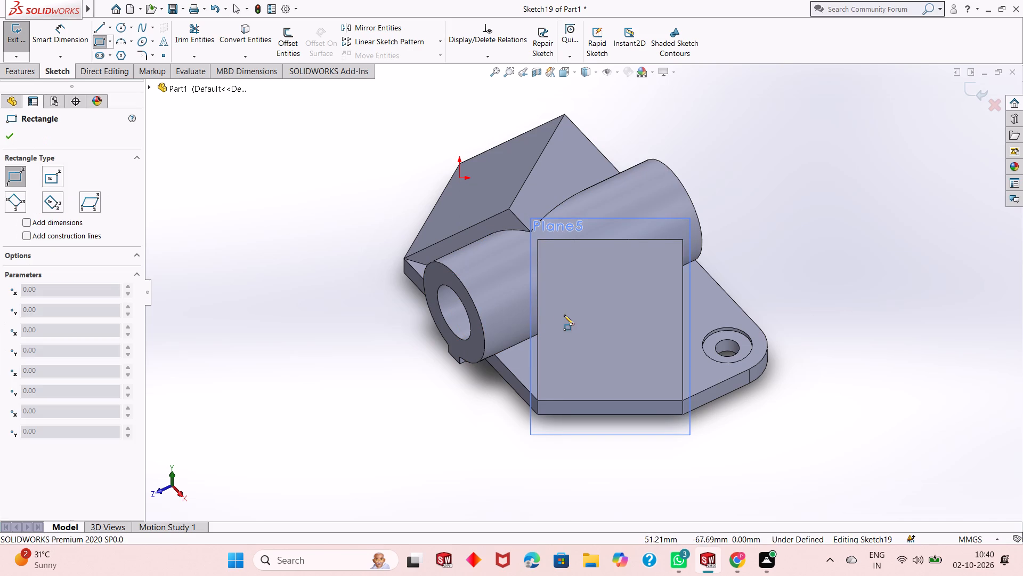
pyautogui.click(538, 308)
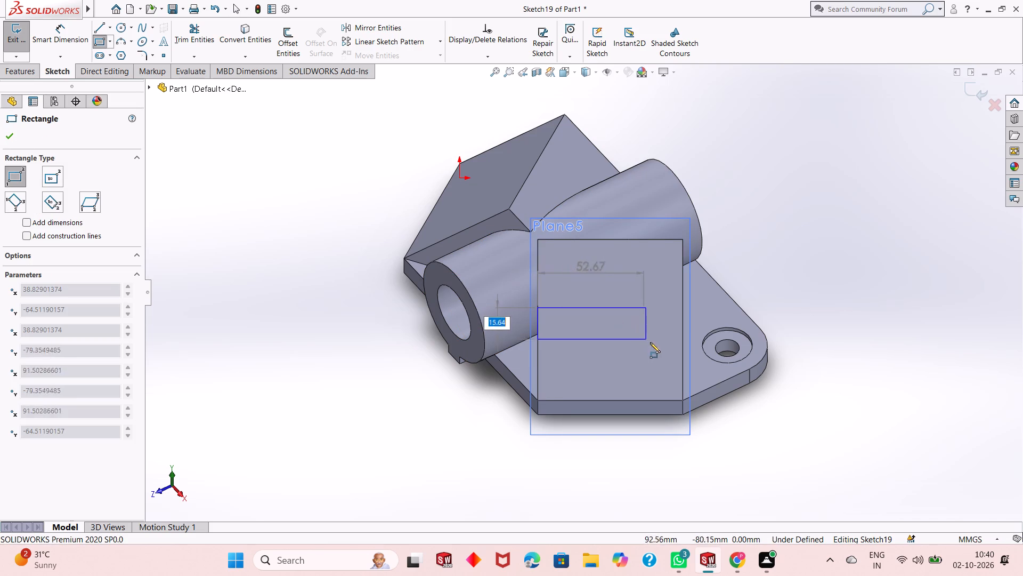
pyautogui.click(682, 341)
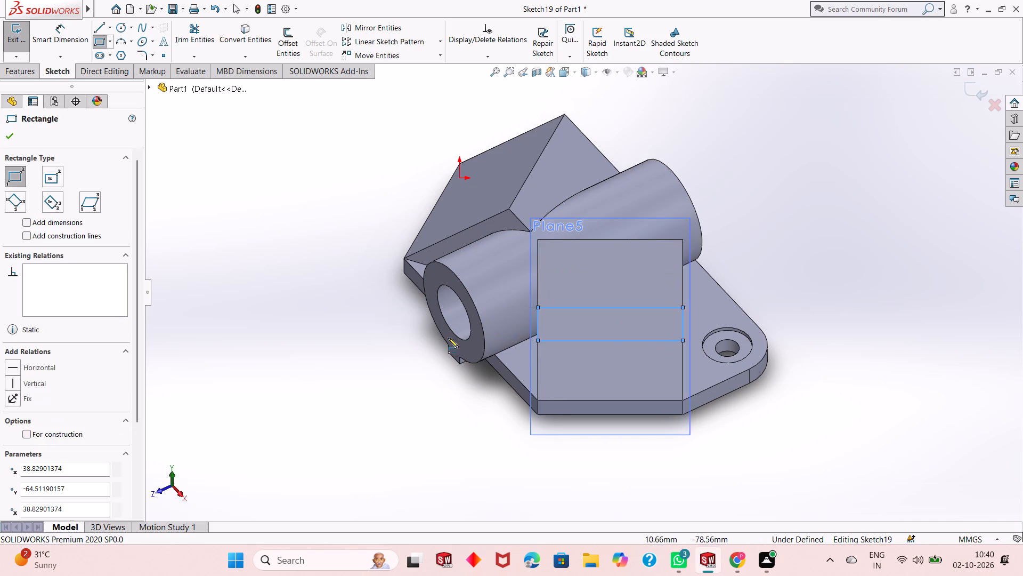
pyautogui.rightClick(313, 339)
pyautogui.click(324, 346)
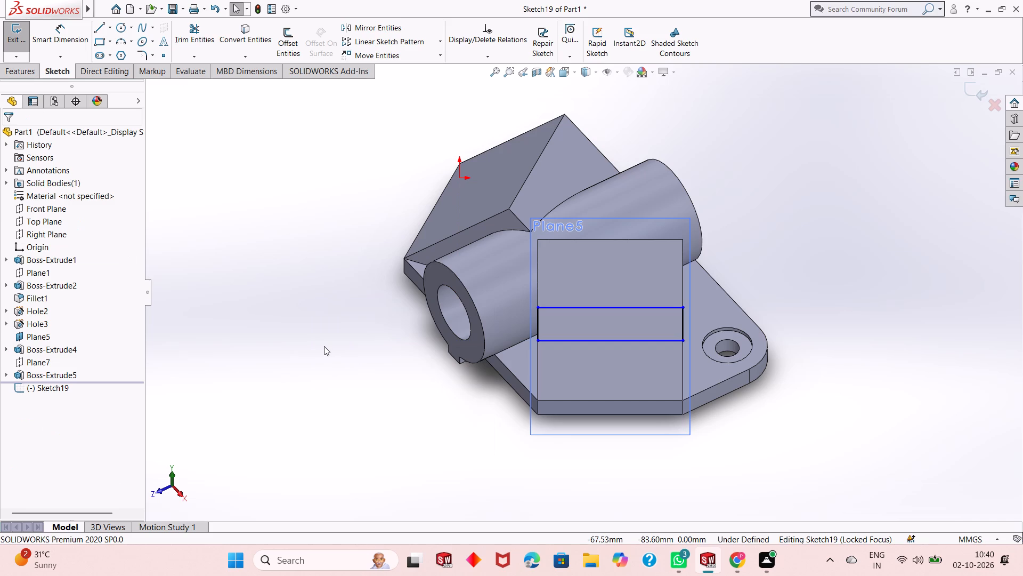
# Dimension the rectangle's short side and set it to 10 mm.
pyautogui.click(77, 44)
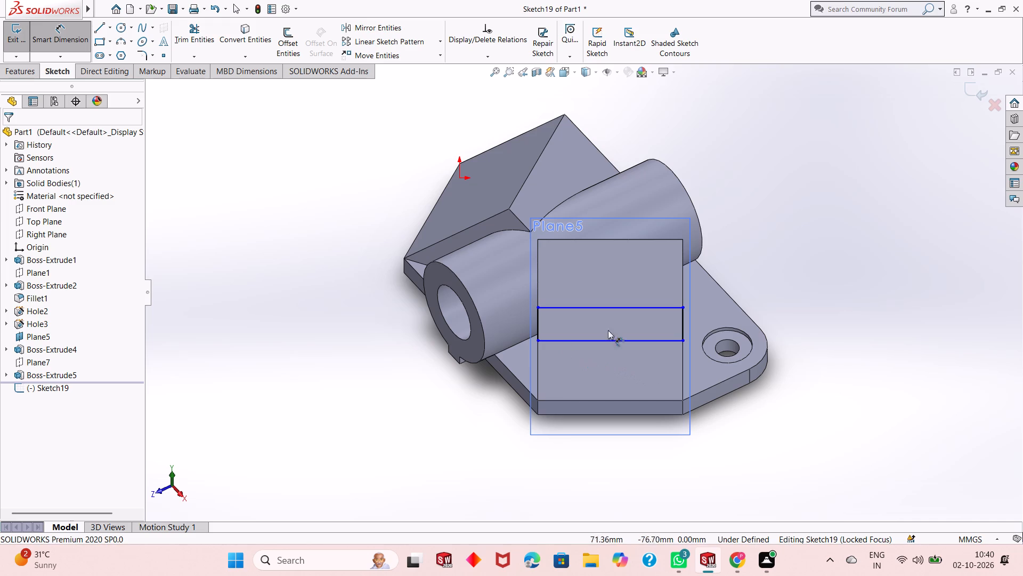
pyautogui.click(681, 325)
pyautogui.click(786, 307)
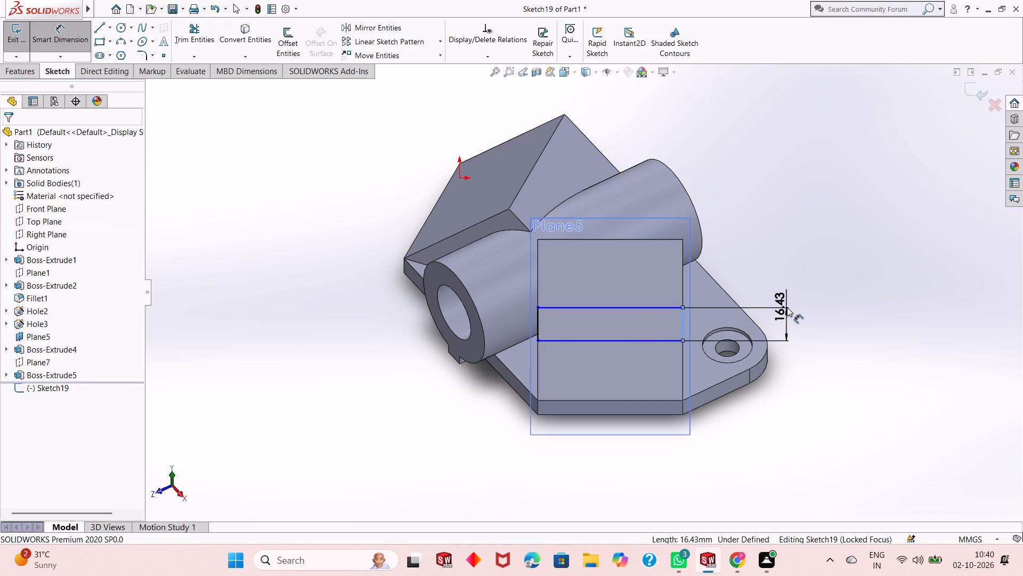
pyautogui.write('10')
pyautogui.press('Return')
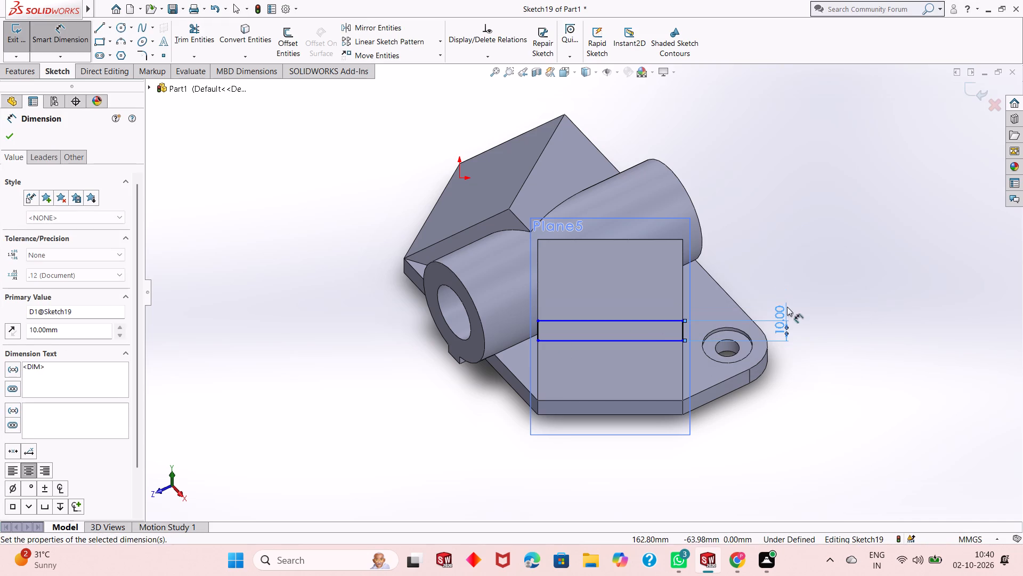
# Dimension the distance from the rectangle's lower line to the sloped face's bottom edge as 30 mm.
pyautogui.scroll(-1, 596, 313)
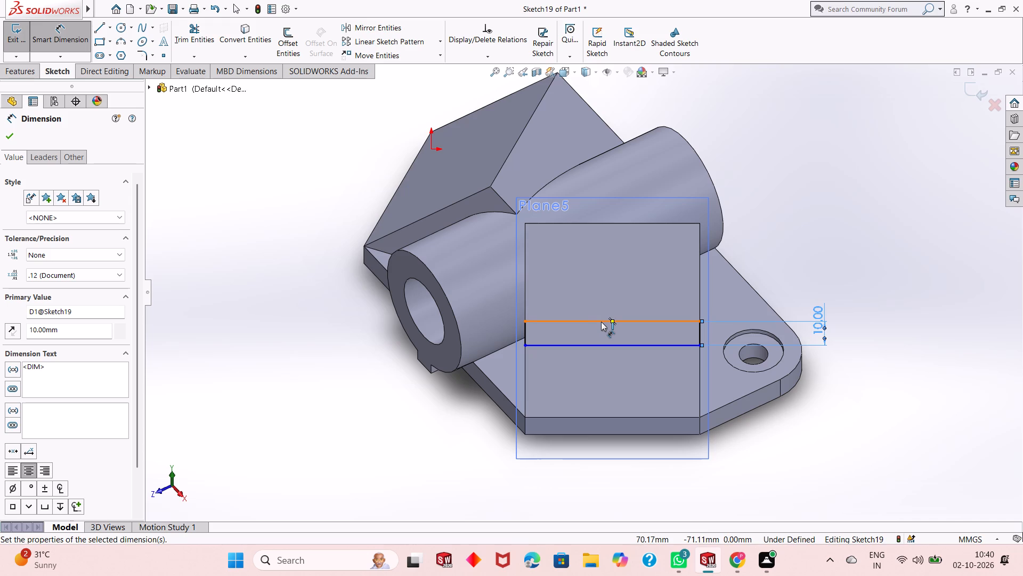
pyautogui.click(599, 344)
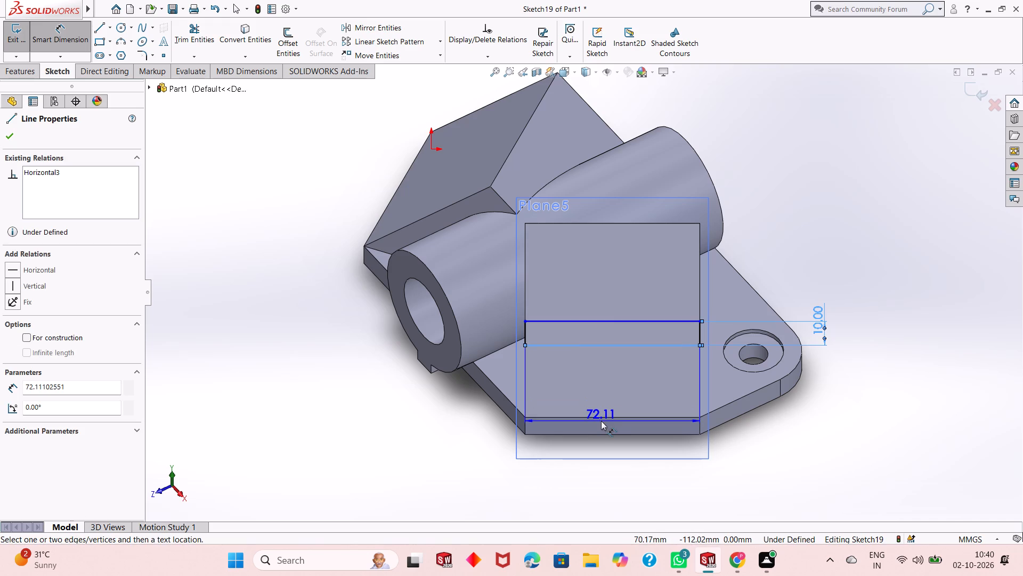
pyautogui.click(605, 417)
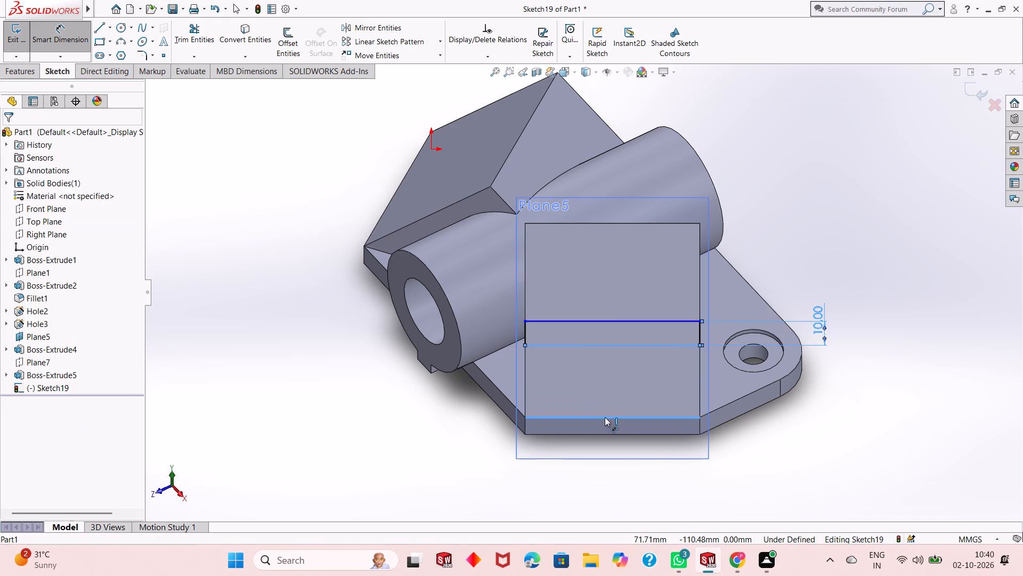
pyautogui.click(817, 414)
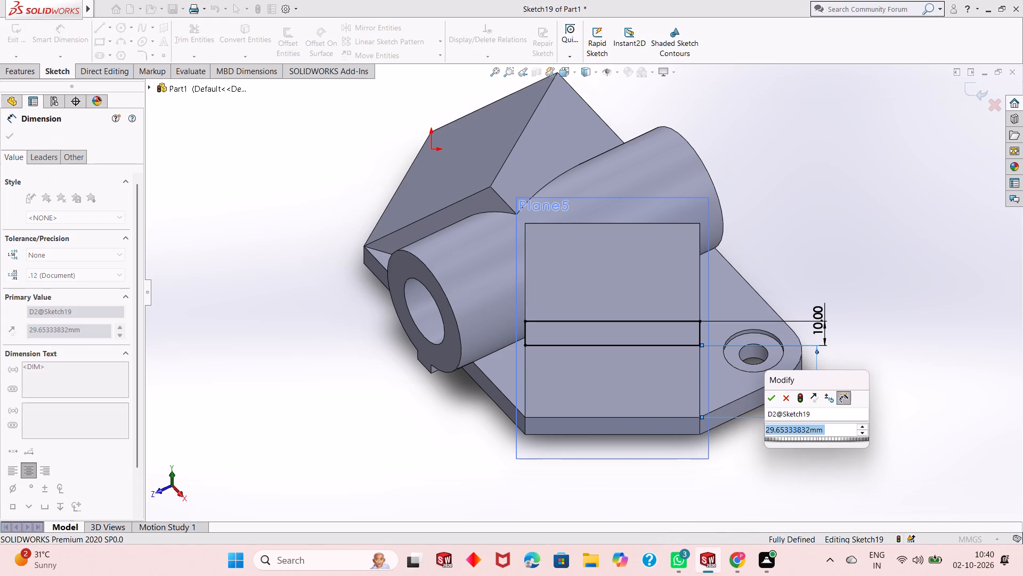
pyautogui.write('30')
pyautogui.press('Return')
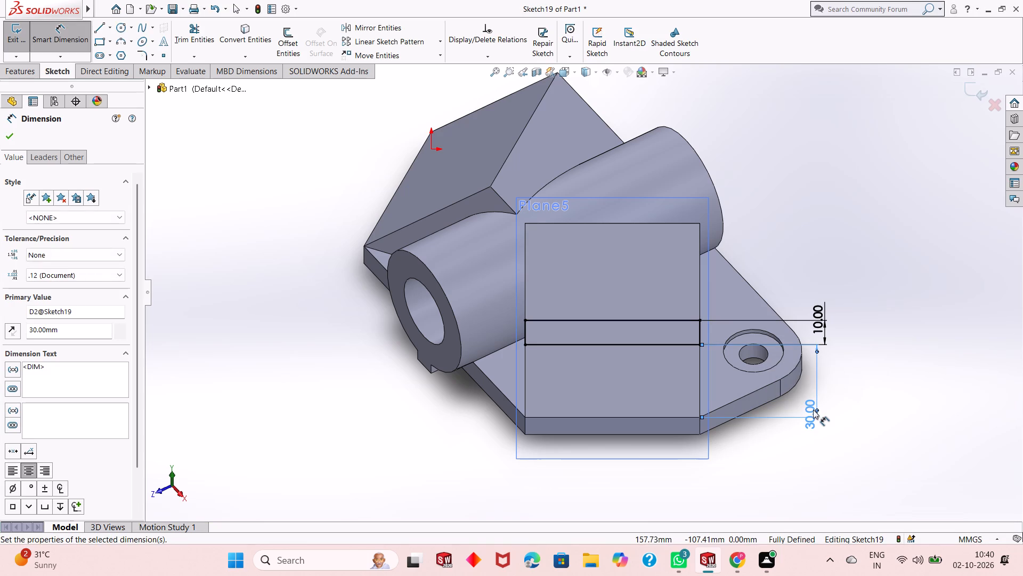
pyautogui.rightClick(856, 390)
pyautogui.click(875, 421)
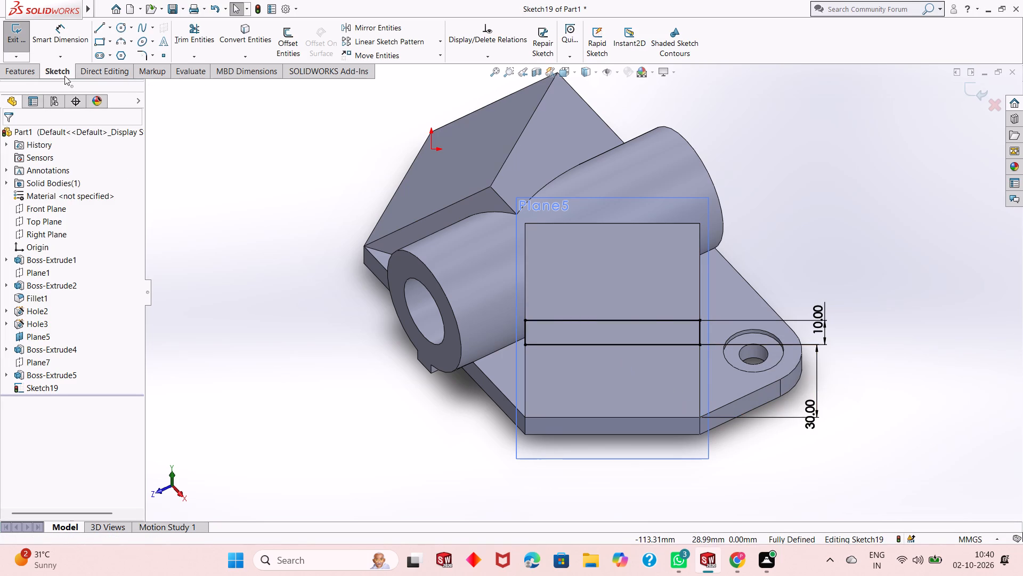
# Cut-extrude the rectangle 10 mm blind from the sketch plane to form a groove across the sloped boss.
pyautogui.click(19, 73)
pyautogui.click(191, 52)
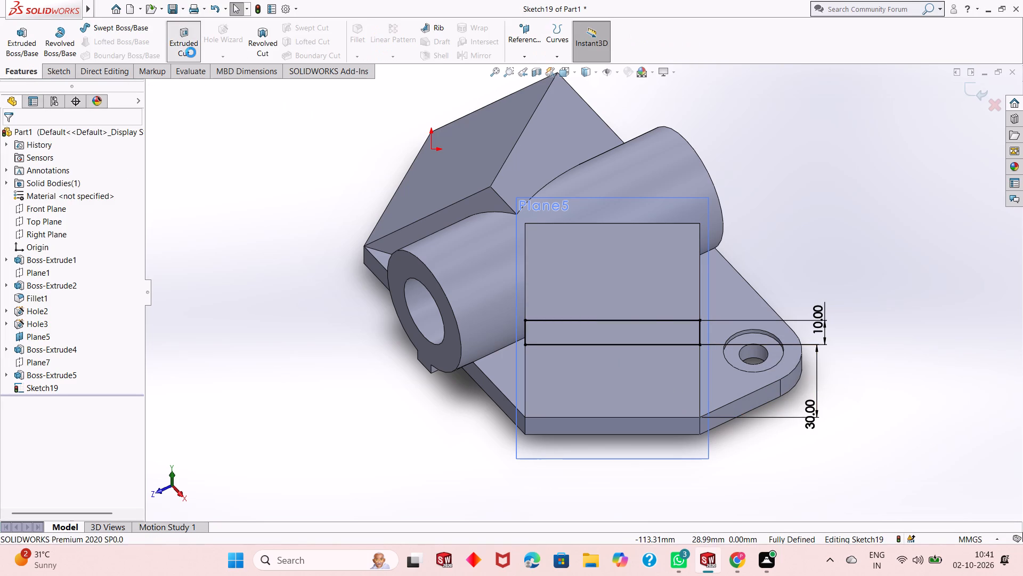
pyautogui.moveTo(429, 438); pyautogui.dragTo(407, 425, button='middle')
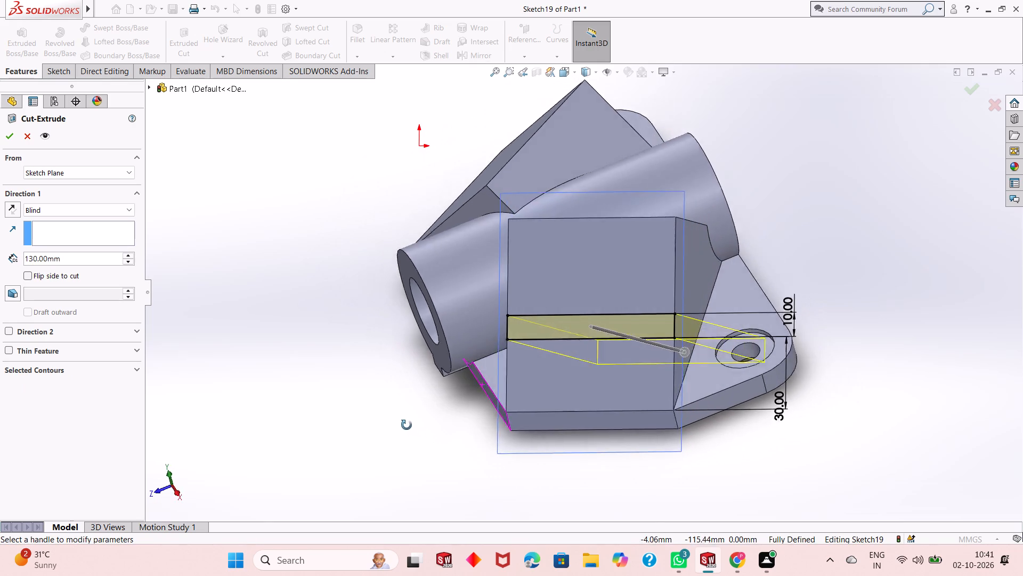
pyautogui.moveTo(407, 425); pyautogui.dragTo(385, 422, button='middle')
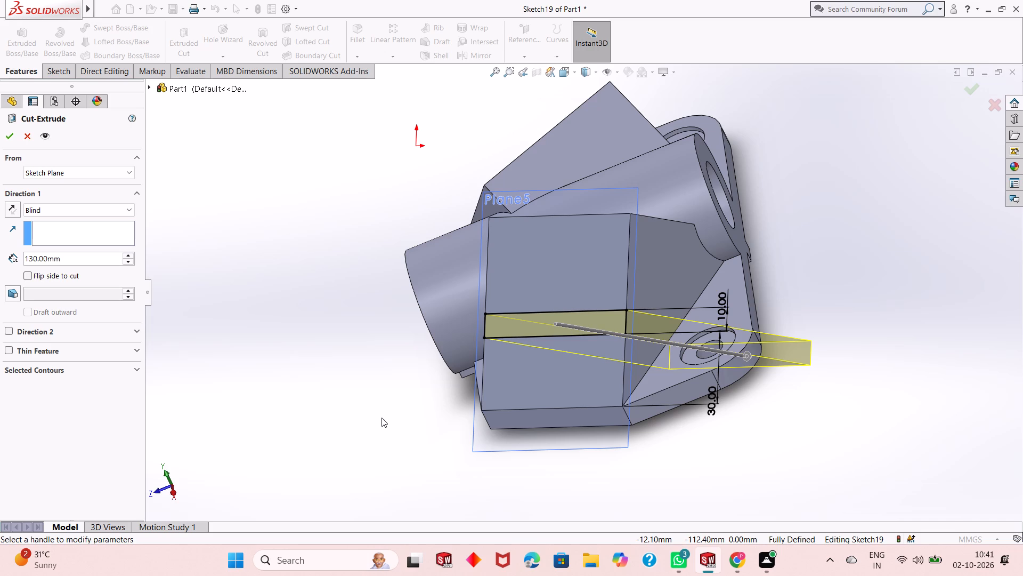
pyautogui.press('1')
pyautogui.click(82, 265)
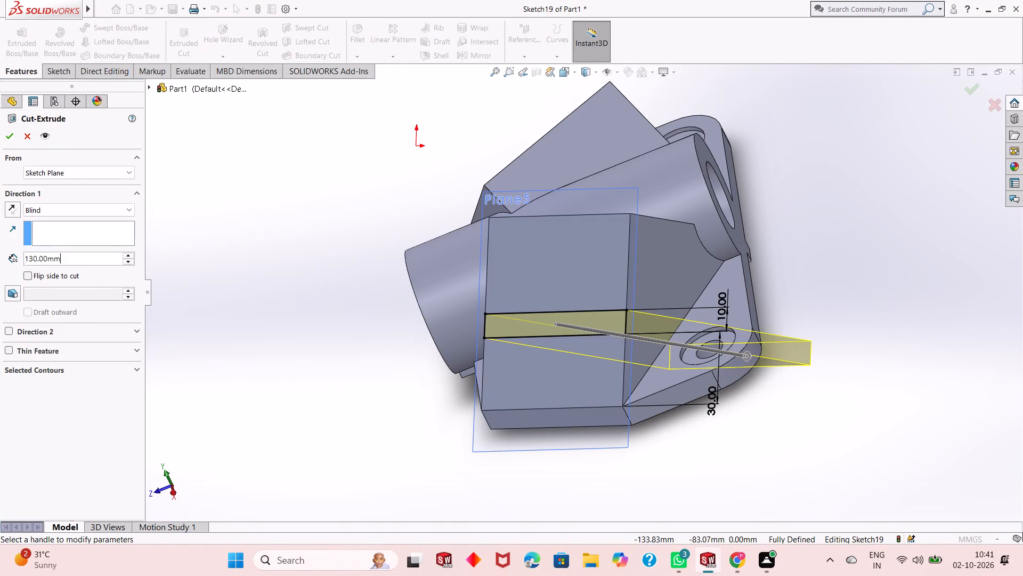
pyautogui.click(80, 263)
pyautogui.moveTo(80, 263); pyautogui.dragTo(80, 258)
pyautogui.doubleClick(80, 261)
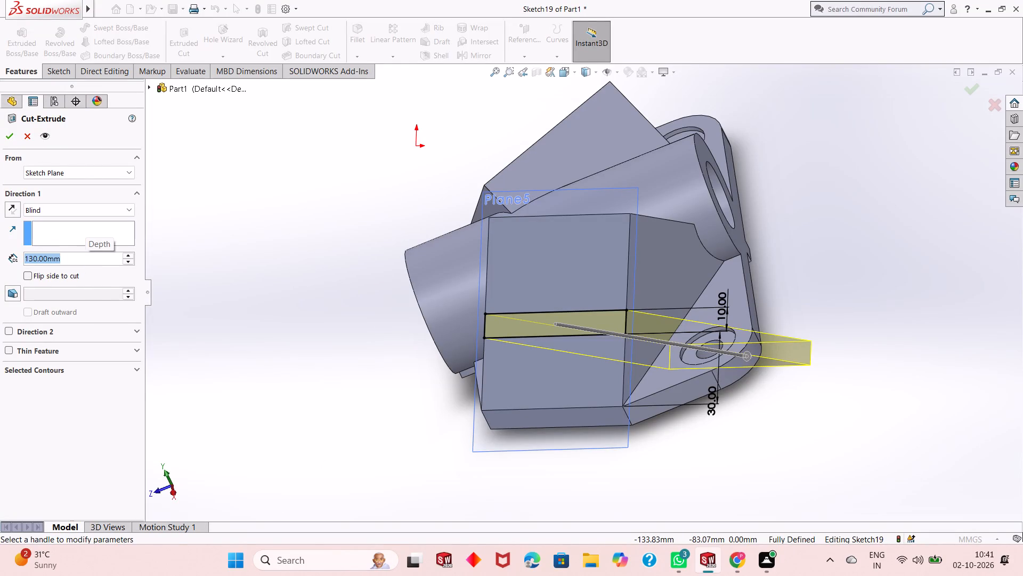
pyautogui.write('10')
pyautogui.press('Return')
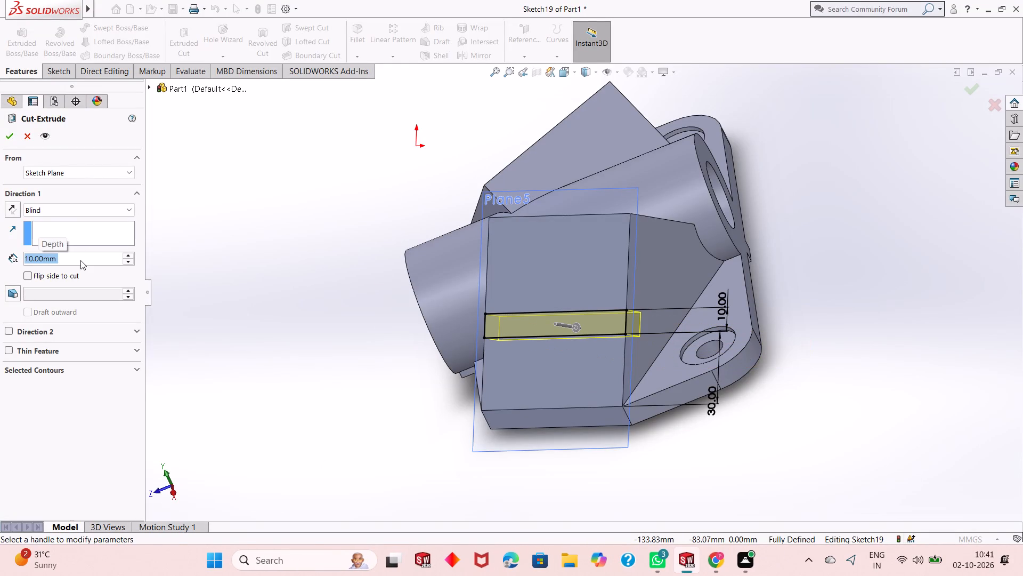
pyautogui.click(10, 131)
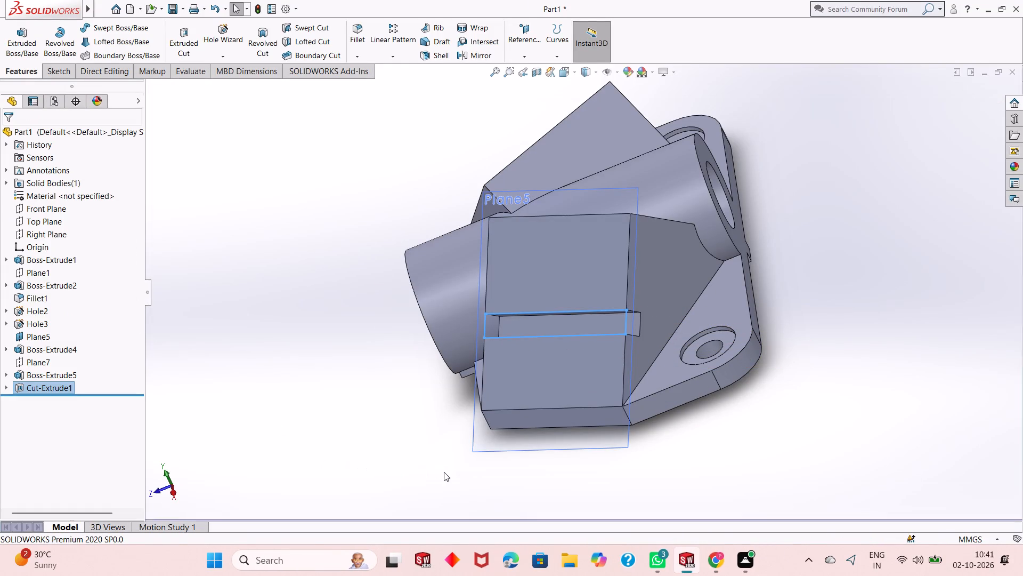
# Edit the groove feature Cut-Extrude1 and set its blind depth to 5 mm.
pyautogui.click(444, 472)
pyautogui.scroll(-1, 440, 451)
pyautogui.moveTo(440, 448); pyautogui.dragTo(531, 369, button='middle')
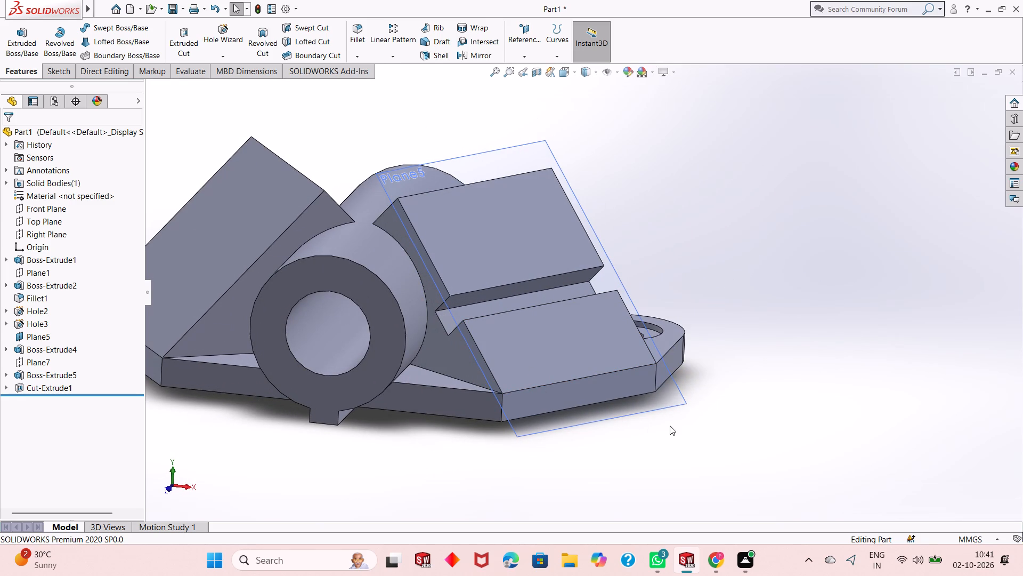
pyautogui.moveTo(670, 426); pyautogui.dragTo(669, 408, button='middle')
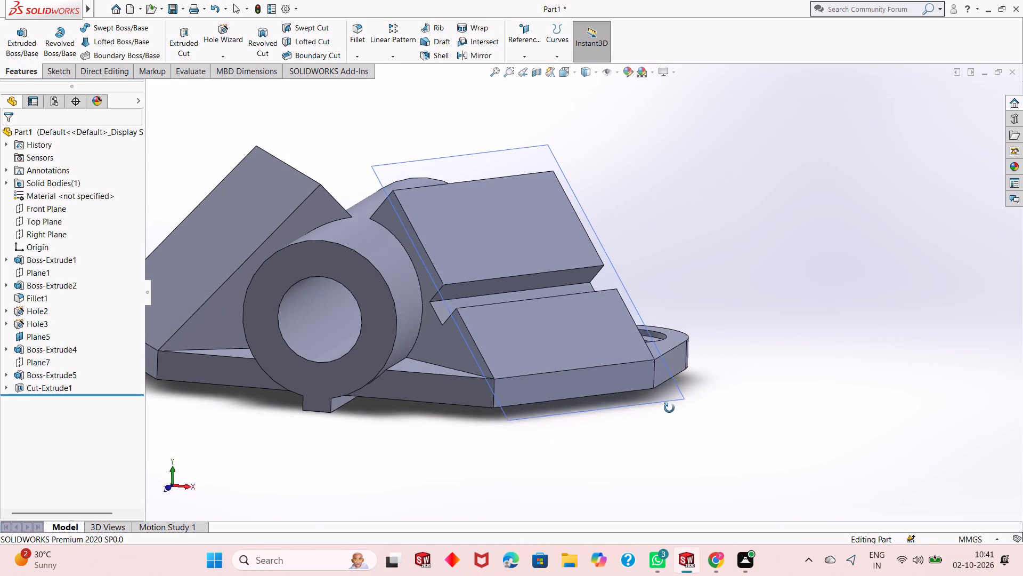
pyautogui.moveTo(669, 408); pyautogui.dragTo(693, 415, button='middle')
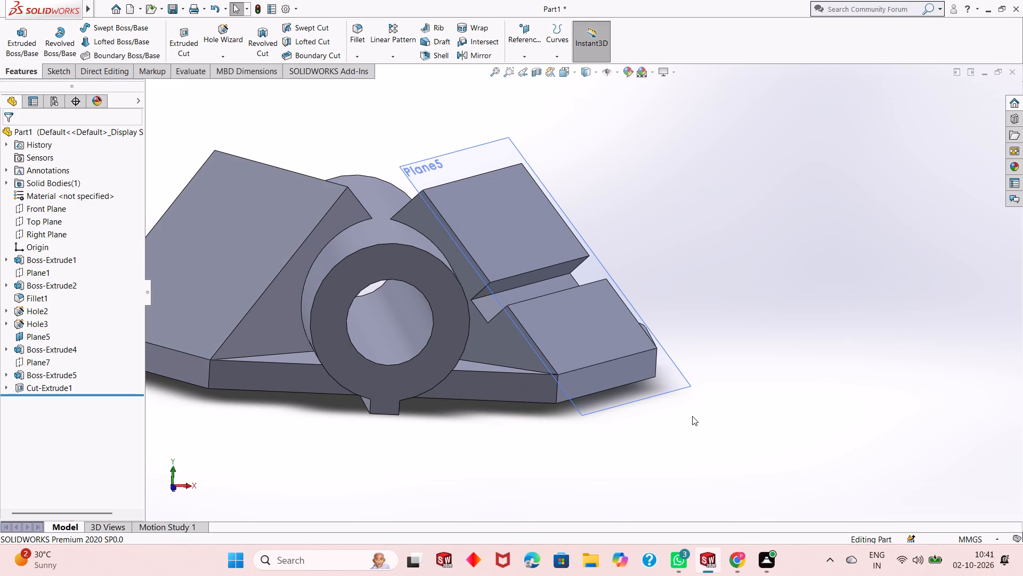
pyautogui.click(53, 388)
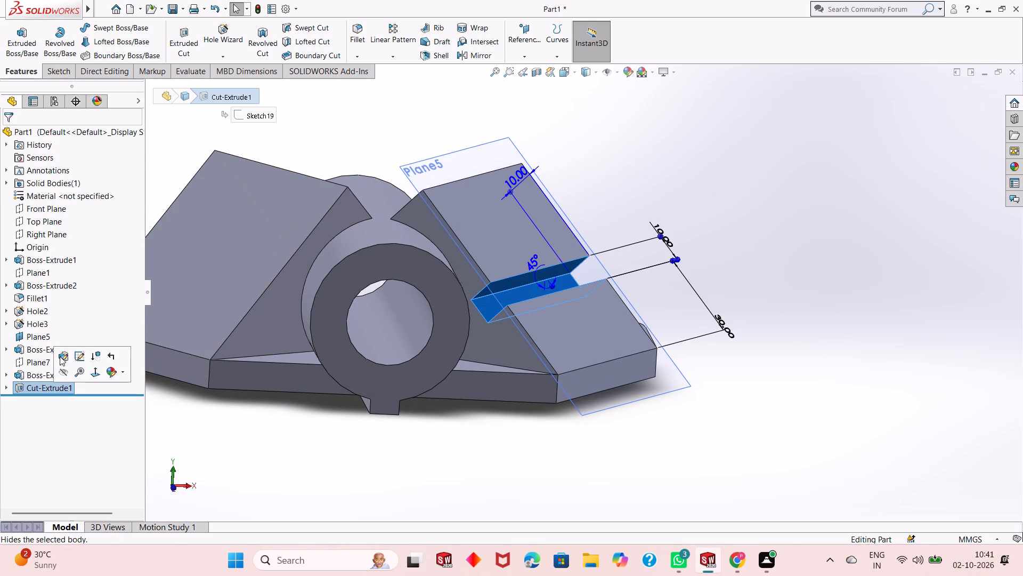
pyautogui.click(60, 356)
pyautogui.press('5')
pyautogui.press('Return')
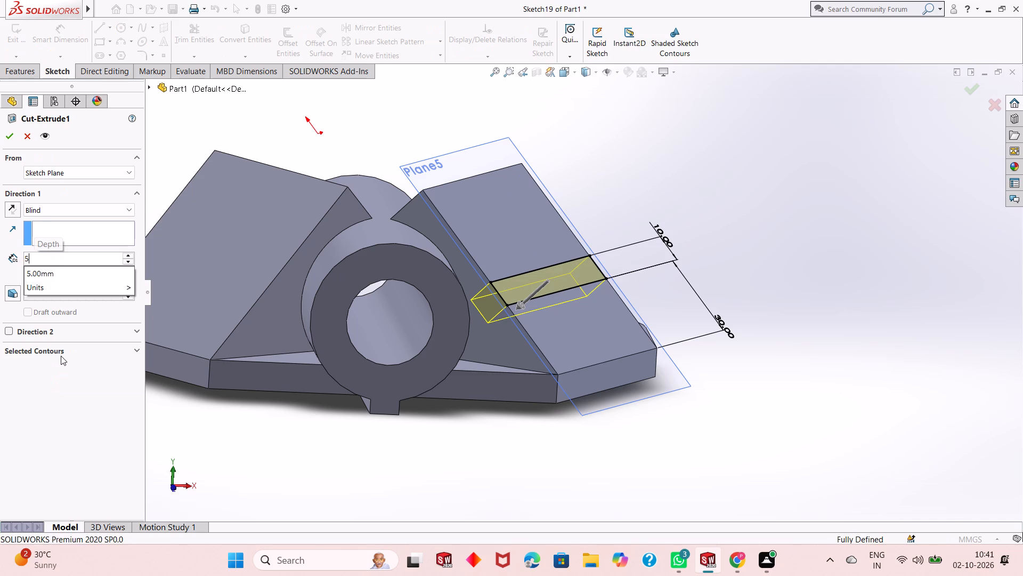
pyautogui.click(2, 132)
pyautogui.click(547, 405)
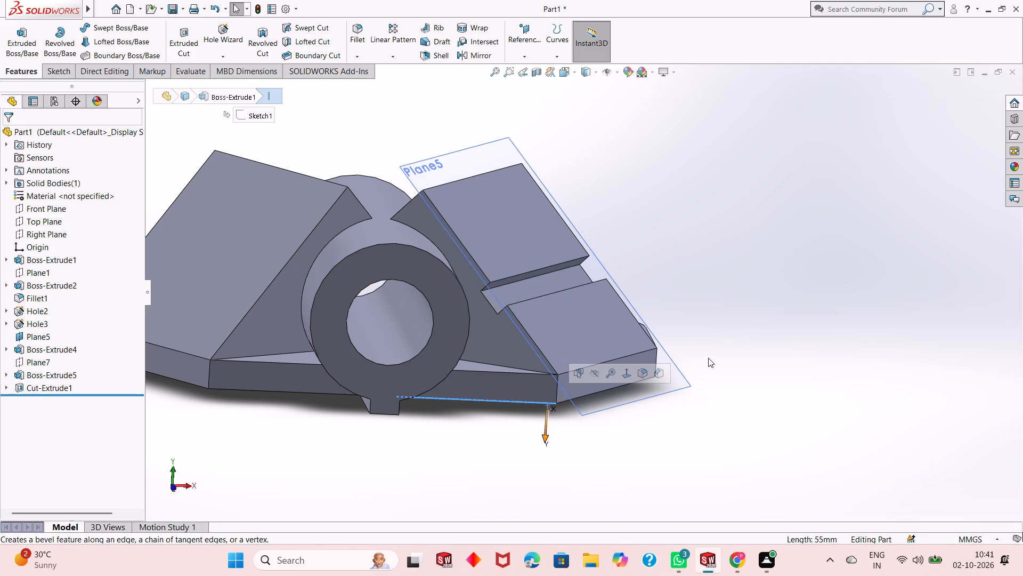
pyautogui.press('Escape')
pyautogui.press('Escape')
pyautogui.press('Escape')
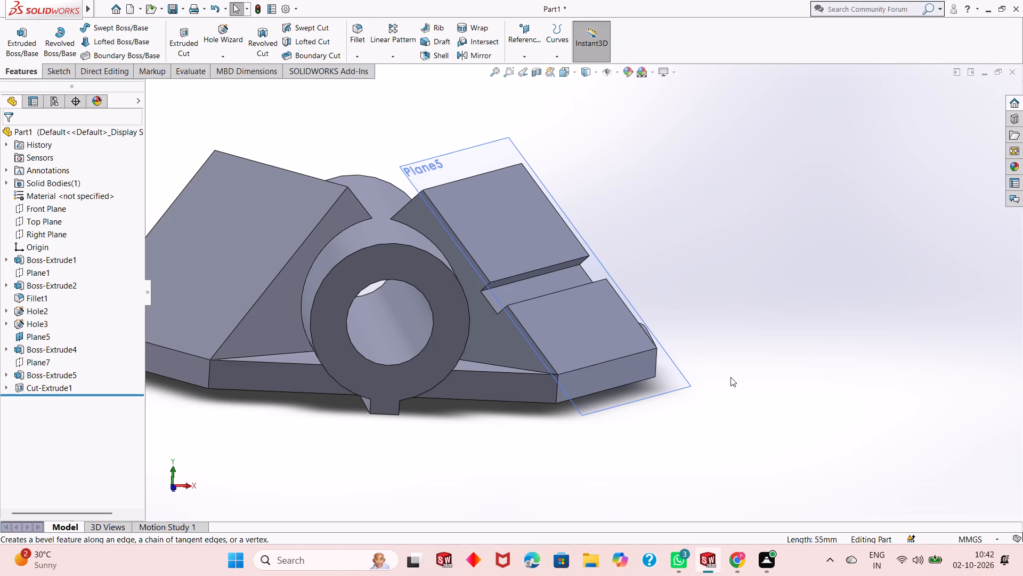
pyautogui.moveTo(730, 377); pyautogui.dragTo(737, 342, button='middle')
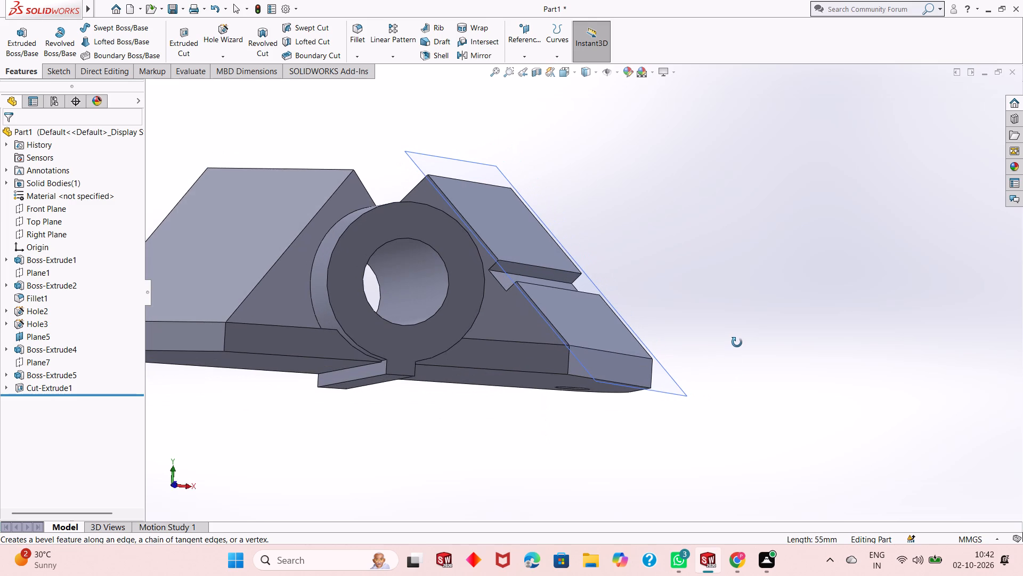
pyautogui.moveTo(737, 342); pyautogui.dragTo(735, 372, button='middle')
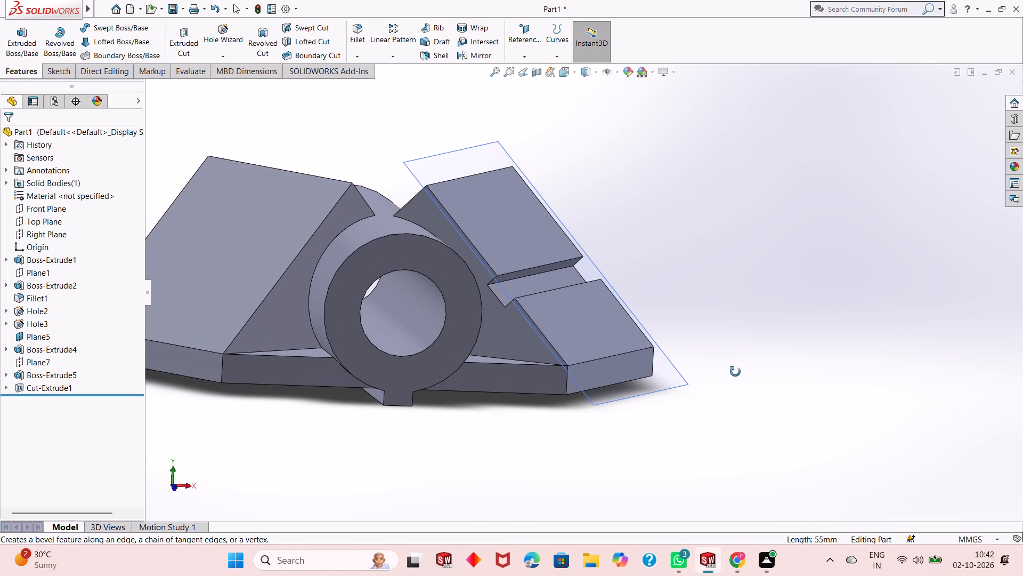
# Start a new sketch on Plane5, the plane lying along the grooved sloped face, and view it face-on.
pyautogui.moveTo(735, 372); pyautogui.dragTo(735, 373, button='middle')
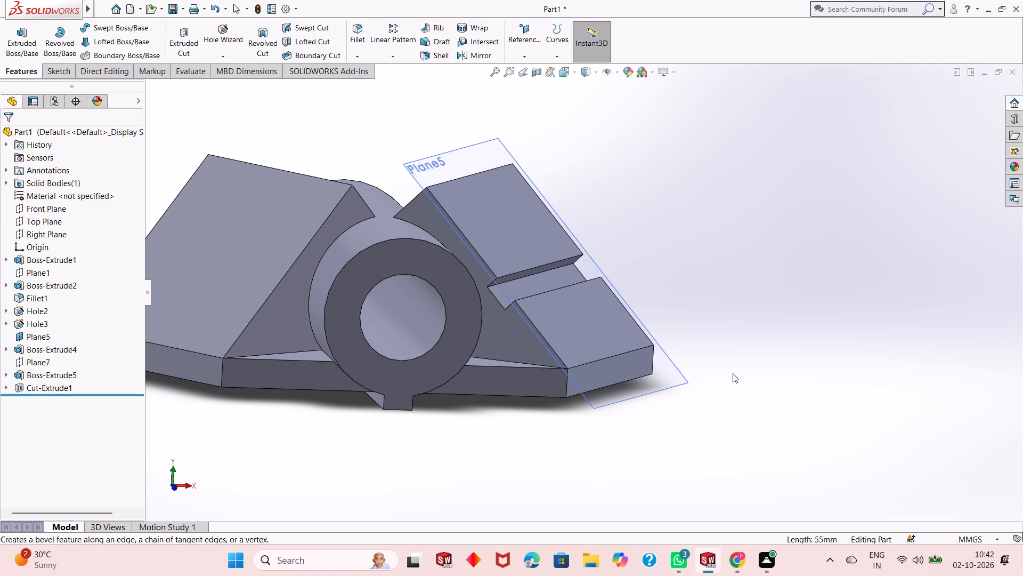
pyautogui.scroll(2, 635, 351)
pyautogui.moveTo(653, 342); pyautogui.dragTo(640, 349, button='middle')
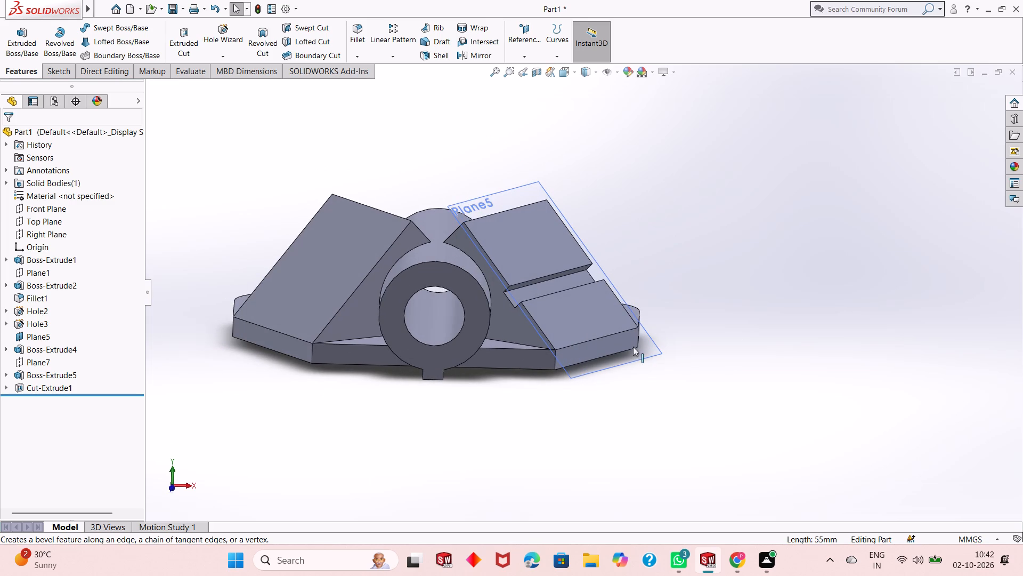
pyautogui.scroll(-2, 531, 291)
pyautogui.scroll(1, 531, 291)
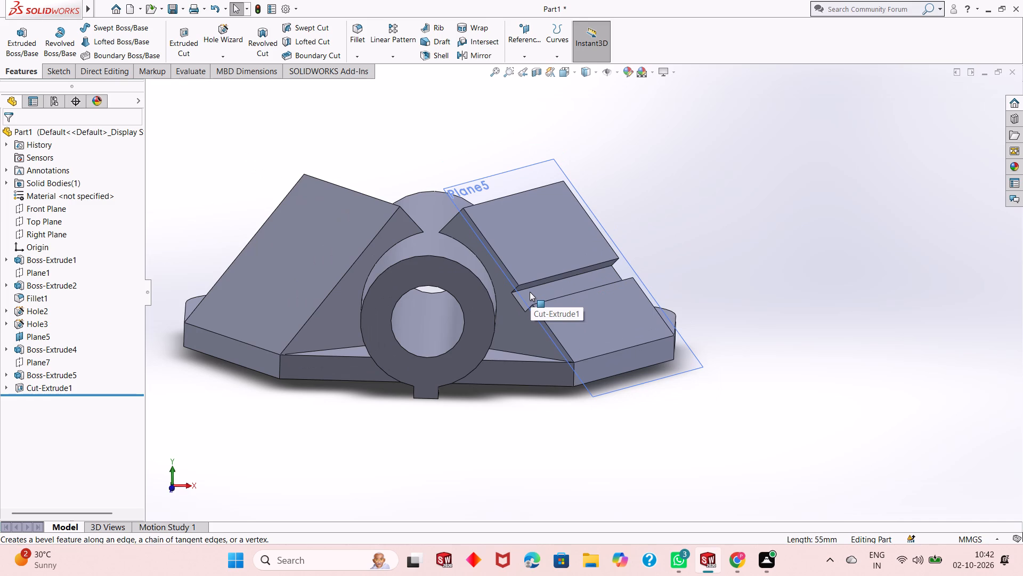
pyautogui.moveTo(532, 297); pyautogui.dragTo(518, 295, button='middle')
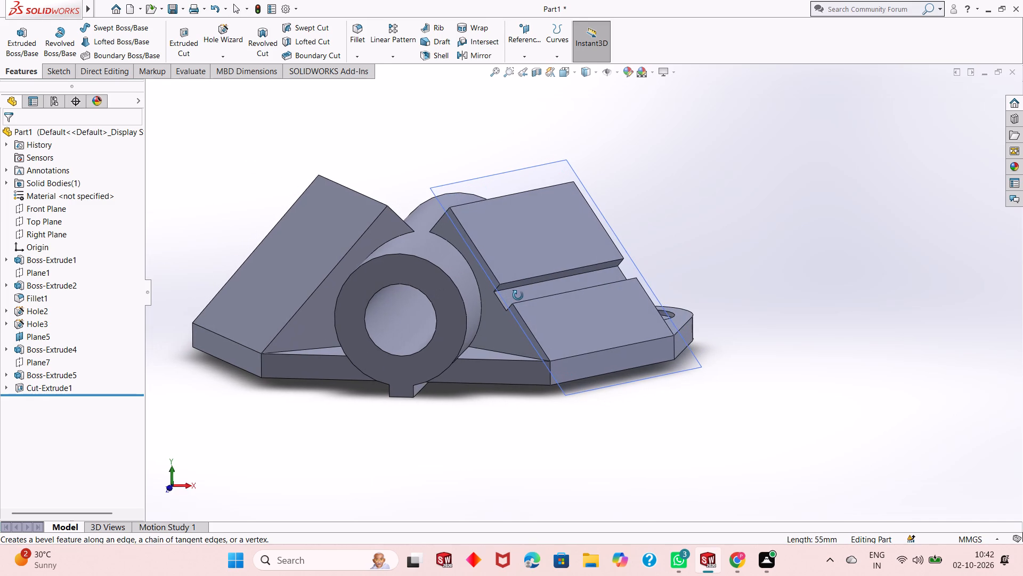
pyautogui.moveTo(518, 295); pyautogui.dragTo(516, 296, button='middle')
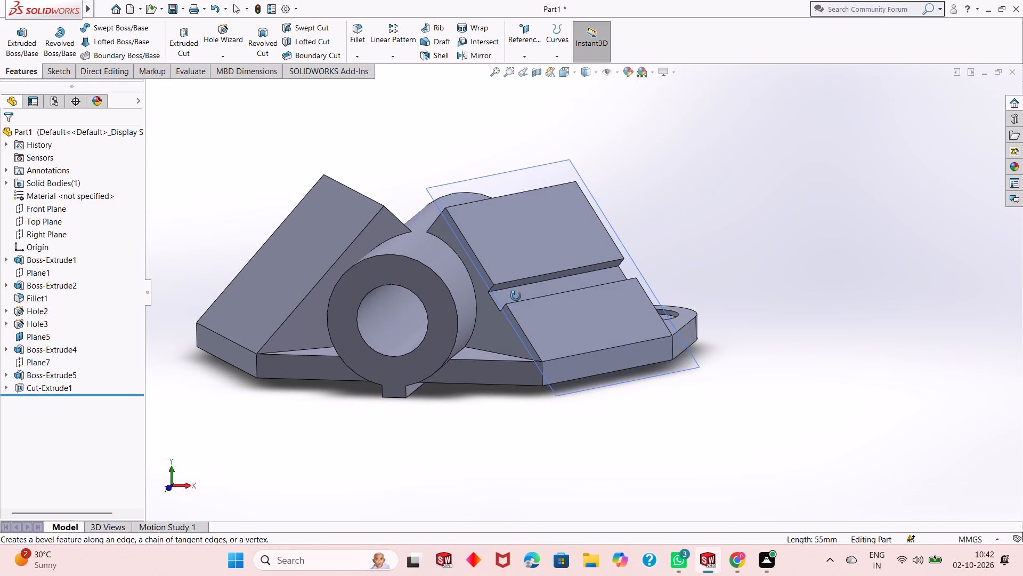
pyautogui.moveTo(516, 296); pyautogui.dragTo(509, 300, button='middle')
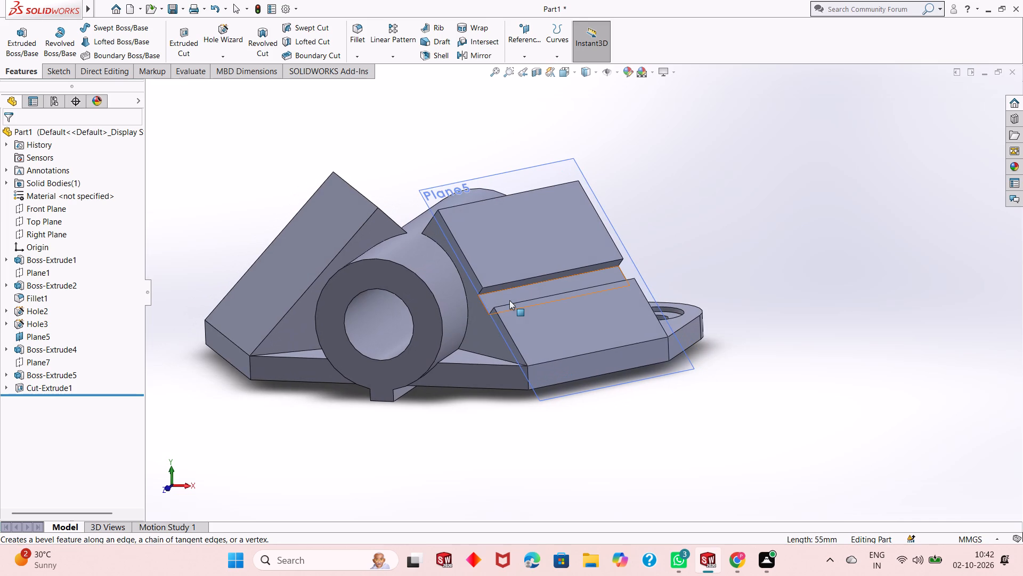
pyautogui.click(539, 179)
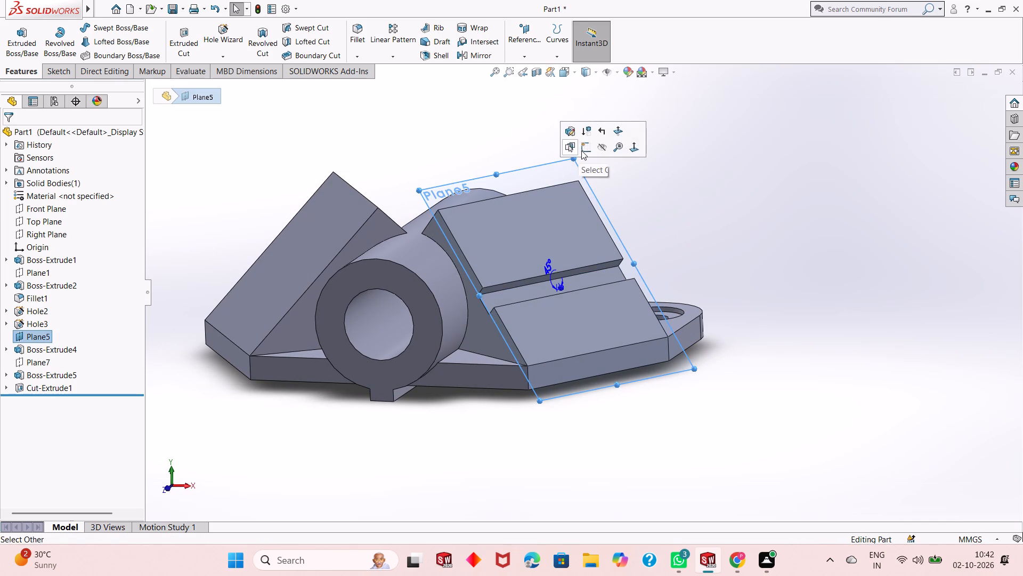
pyautogui.click(581, 150)
pyautogui.hotkey('ctrl', '8')
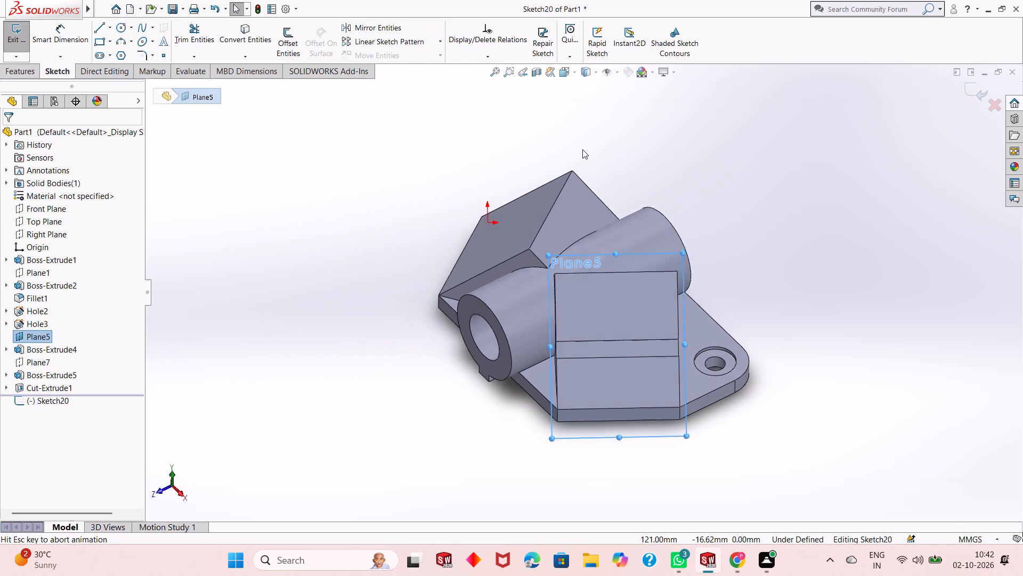
pyautogui.scroll(-2, 686, 356)
pyautogui.press('Escape')
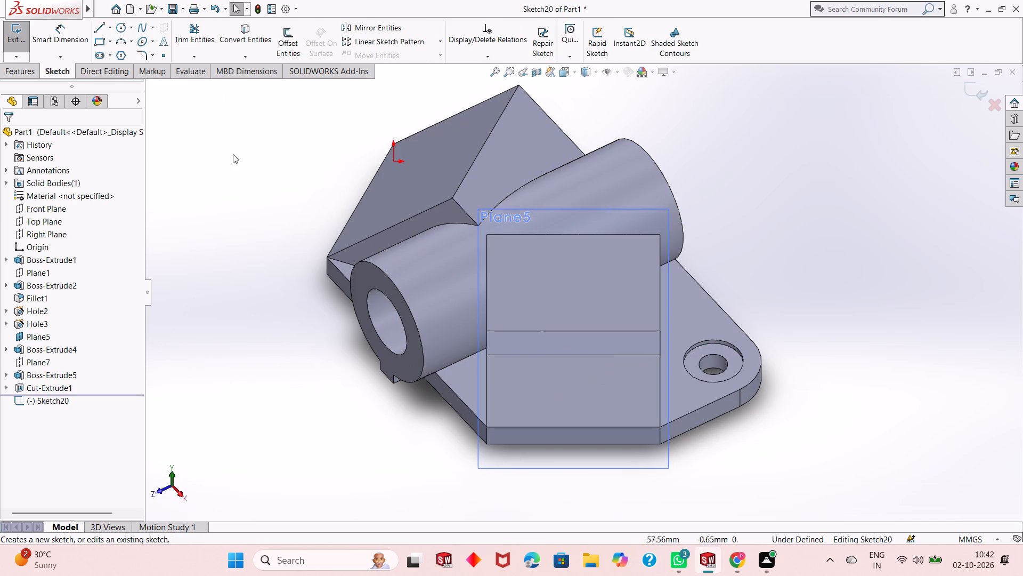
# Sketch four circles near the corners of the grooved sloped face, about 9 to 12 mm in diameter, with their centres aligned.
pyautogui.click(122, 26)
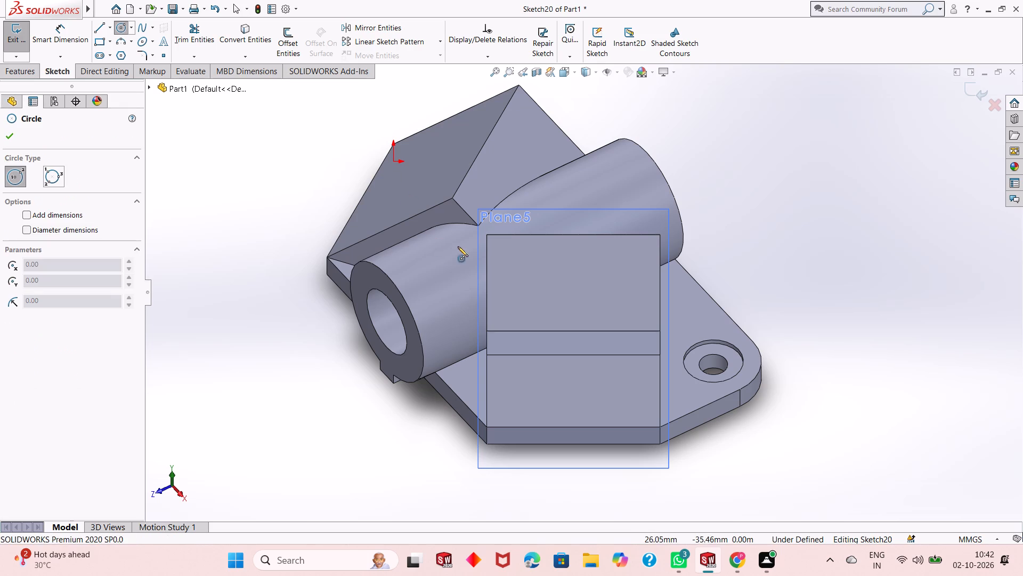
pyautogui.click(508, 258)
pyautogui.click(509, 268)
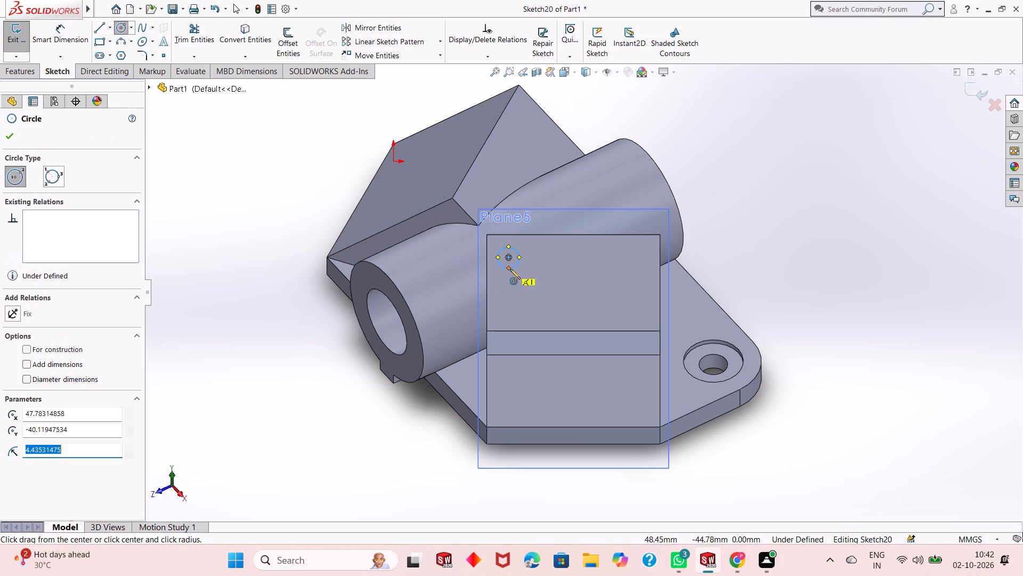
pyautogui.click(624, 257)
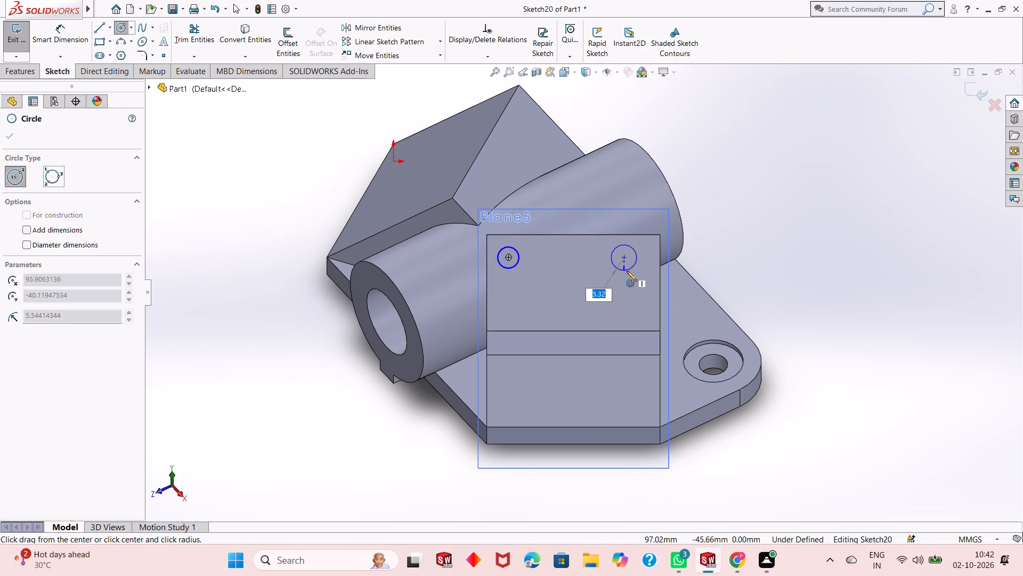
pyautogui.click(627, 271)
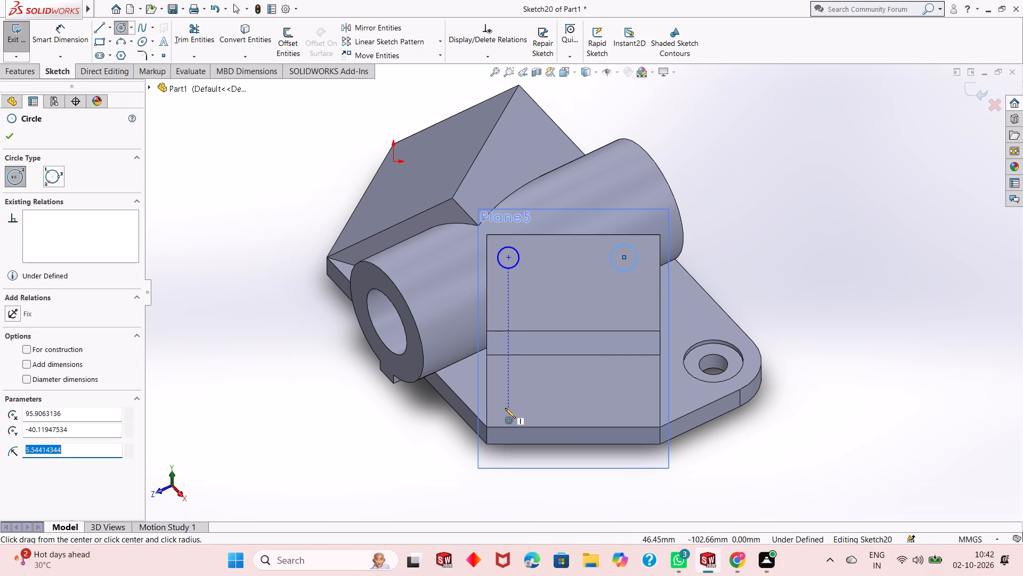
pyautogui.click(505, 408)
pyautogui.click(516, 396)
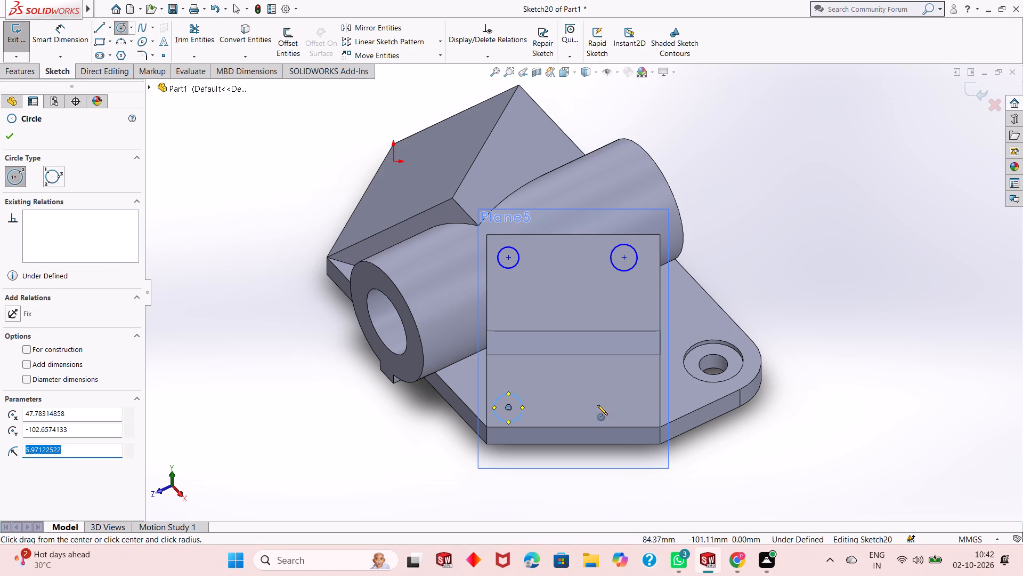
pyautogui.click(626, 410)
pyautogui.click(627, 393)
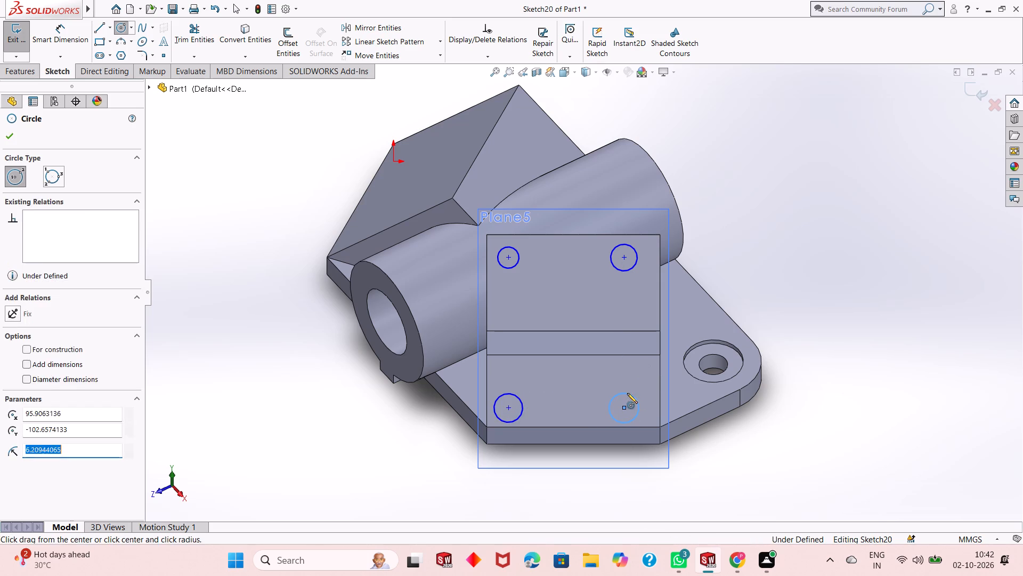
pyautogui.press('Escape')
pyautogui.press('Escape')
pyautogui.press('Escape')
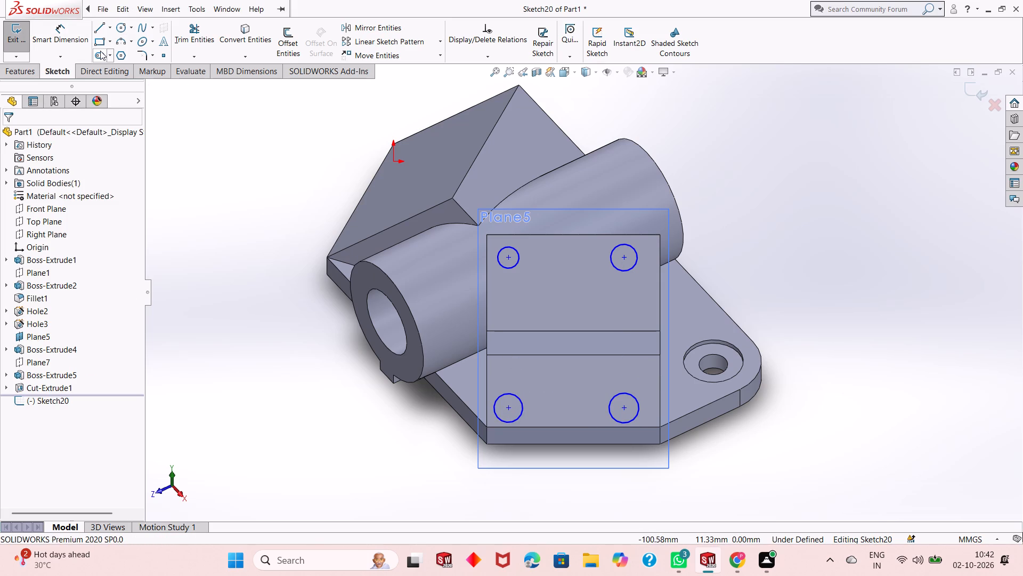
# Dimension the diameters of the face's upper-left and lower-left circles and set both to 8 mm.
pyautogui.click(79, 38)
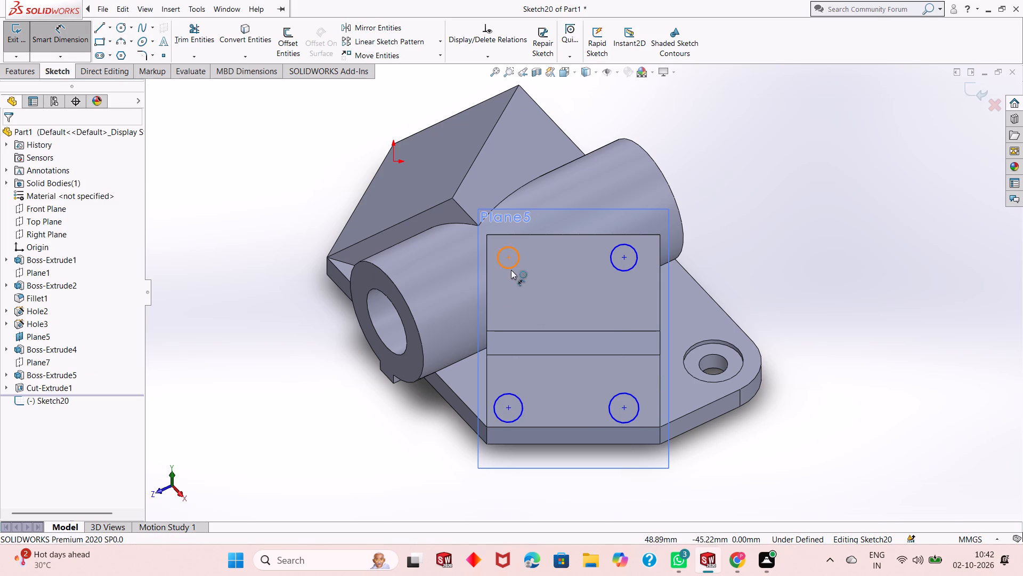
pyautogui.click(511, 270)
pyautogui.click(330, 396)
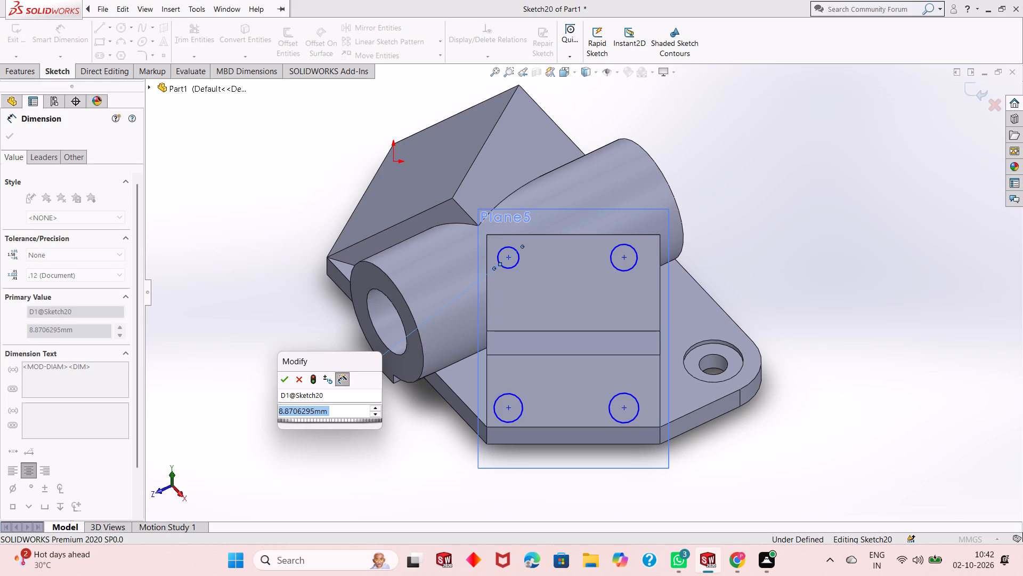
pyautogui.press('8')
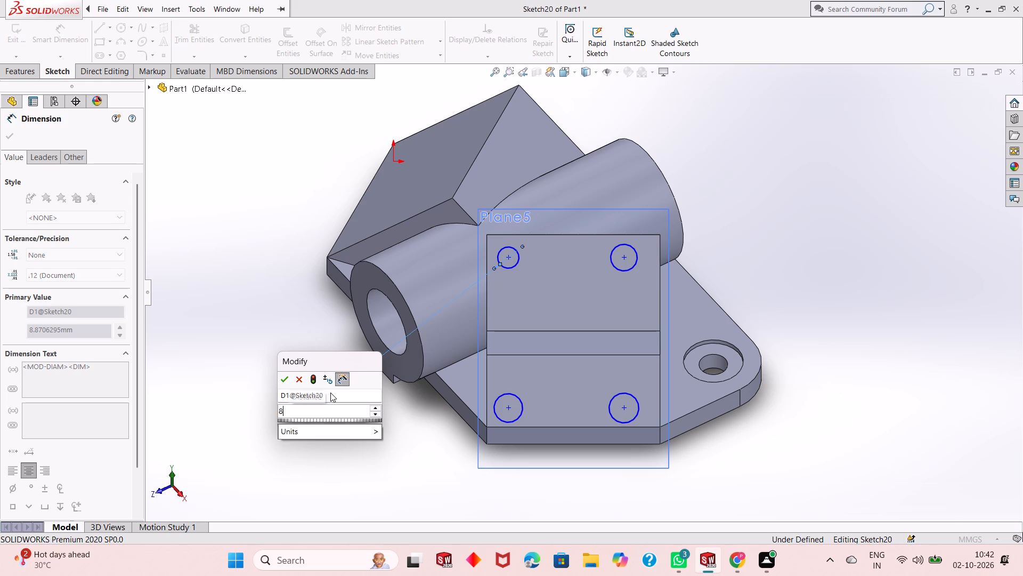
pyautogui.press('Return')
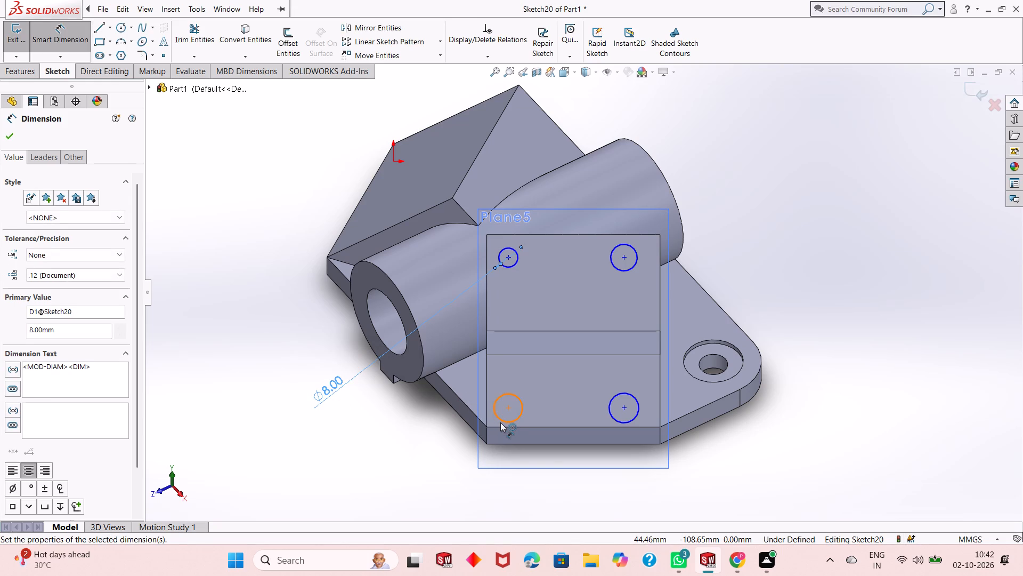
pyautogui.click(500, 422)
pyautogui.click(435, 453)
pyautogui.press('8')
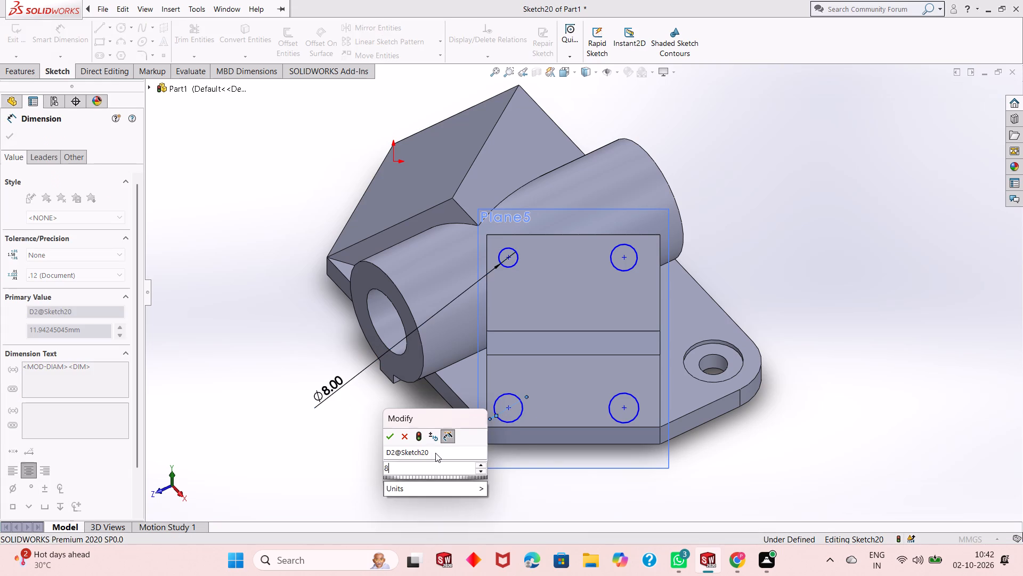
pyautogui.press('Return')
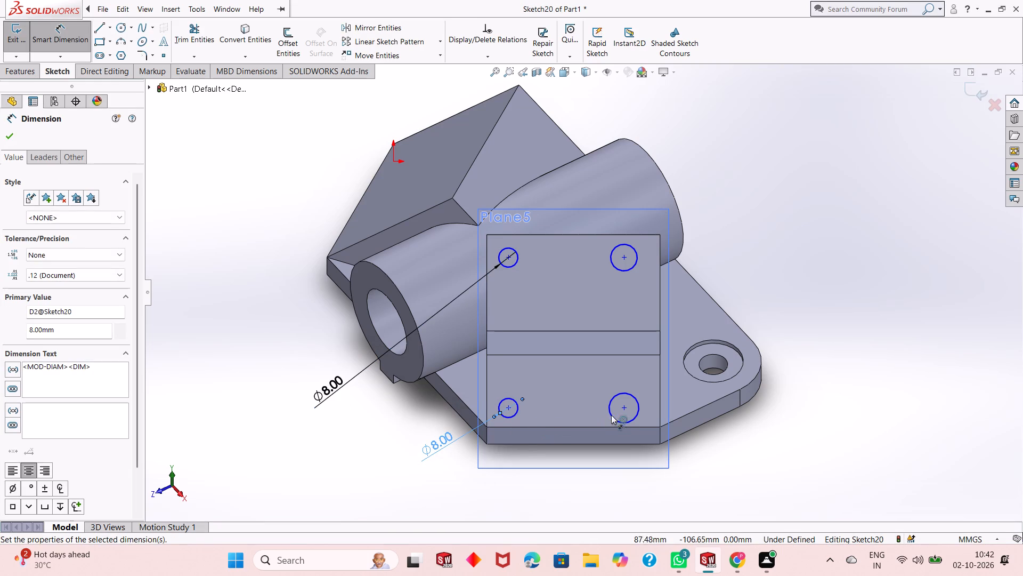
# Dimension the diameters of the face's lower-right and upper-right circles and set both to 8 mm.
pyautogui.click(622, 423)
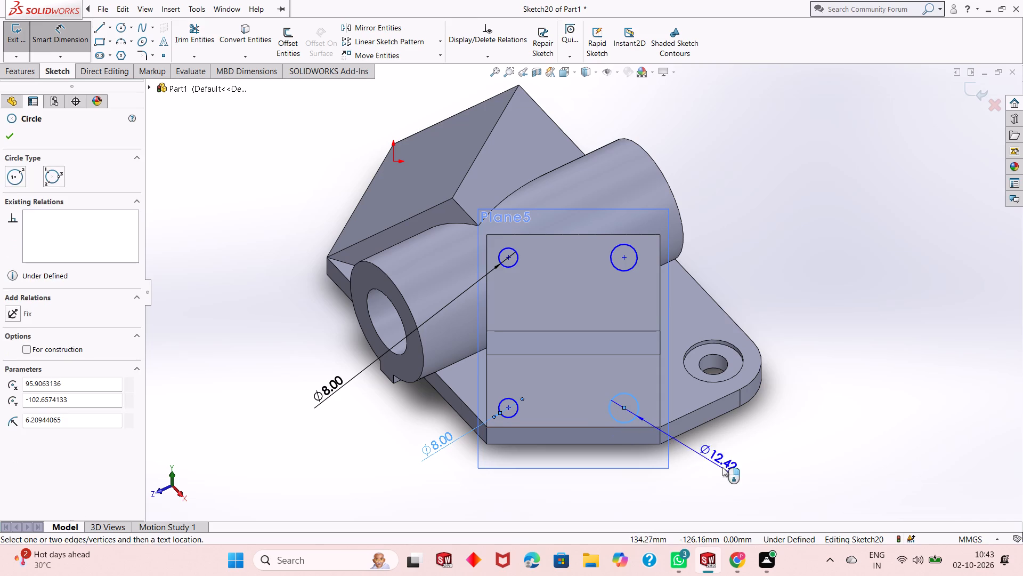
pyautogui.click(728, 470)
pyautogui.press('8')
pyautogui.press('Return')
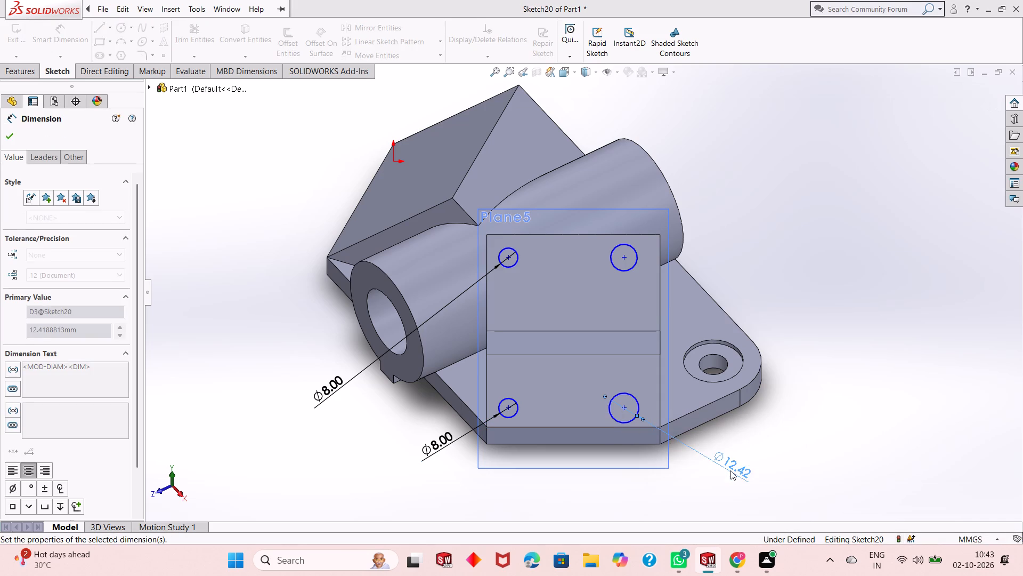
pyautogui.click(628, 268)
pyautogui.click(847, 307)
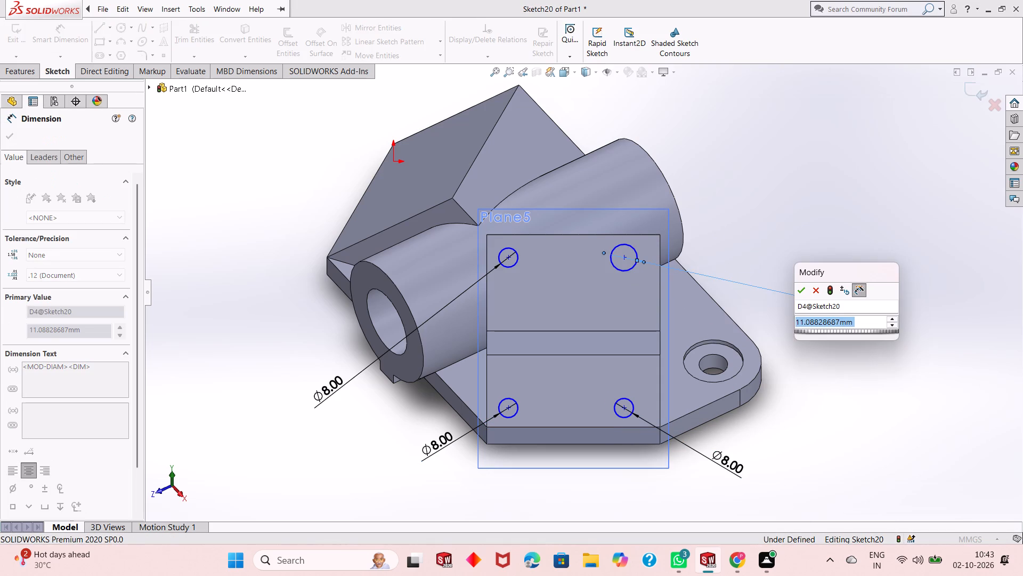
pyautogui.press('8')
pyautogui.press('Return')
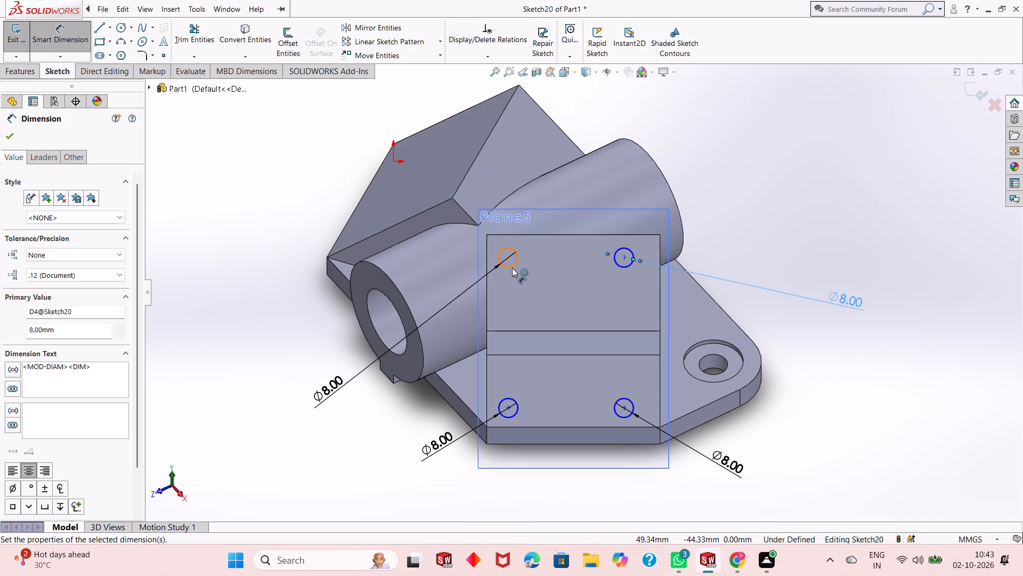
# Locate the lower-left circle's centre 10 mm from the sloped face's left edge and 10 mm from its bottom edge.
pyautogui.click(508, 410)
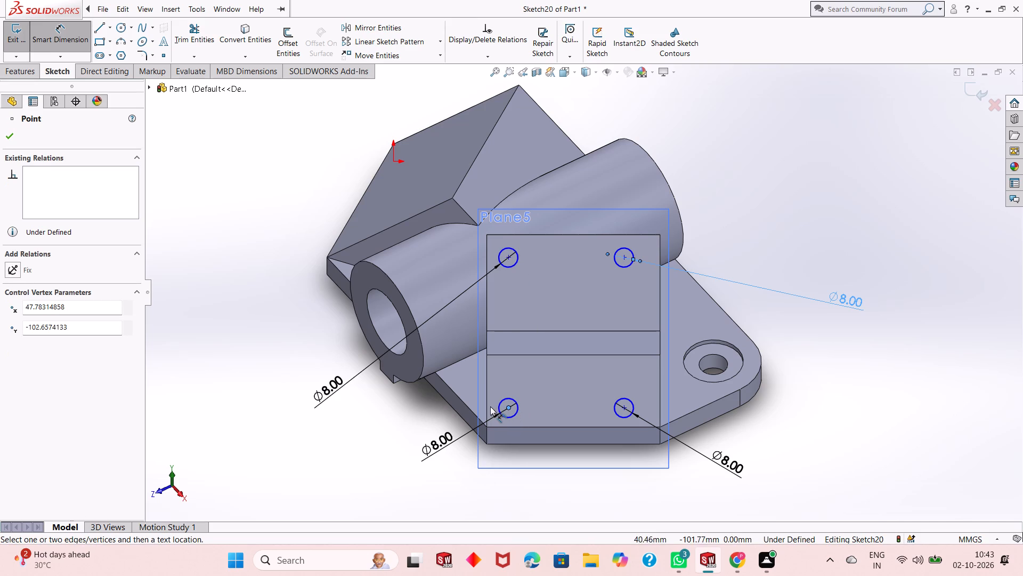
pyautogui.click(488, 410)
pyautogui.click(504, 491)
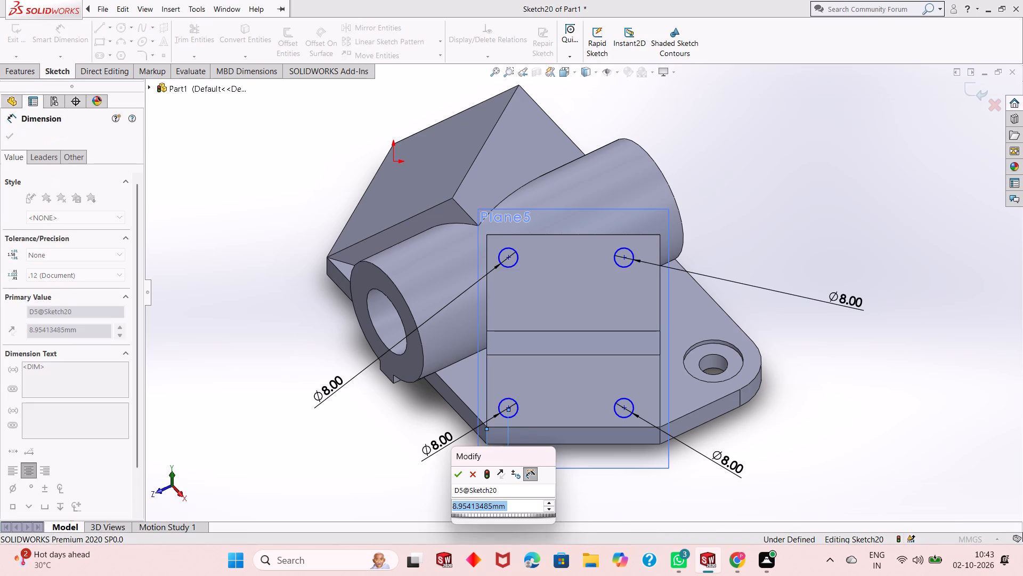
pyautogui.write('10')
pyautogui.press('Return')
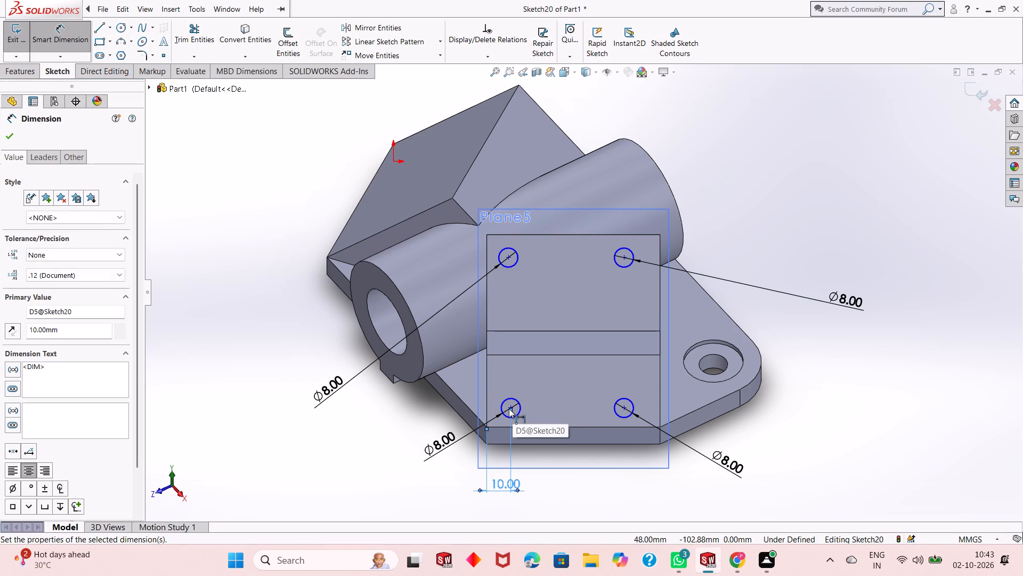
pyautogui.click(511, 406)
pyautogui.click(522, 427)
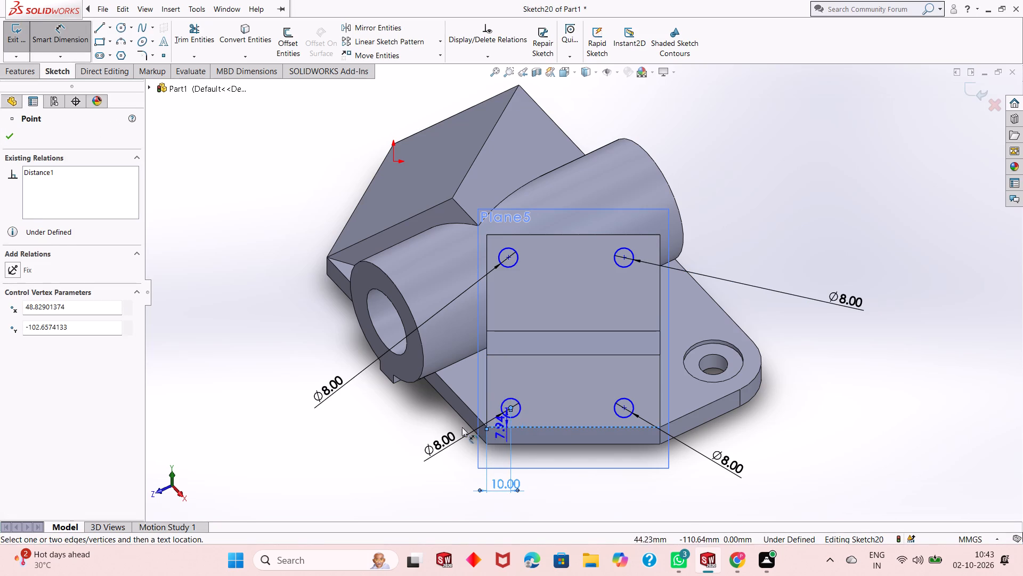
pyautogui.click(355, 438)
pyautogui.write('10')
pyautogui.press('Return')
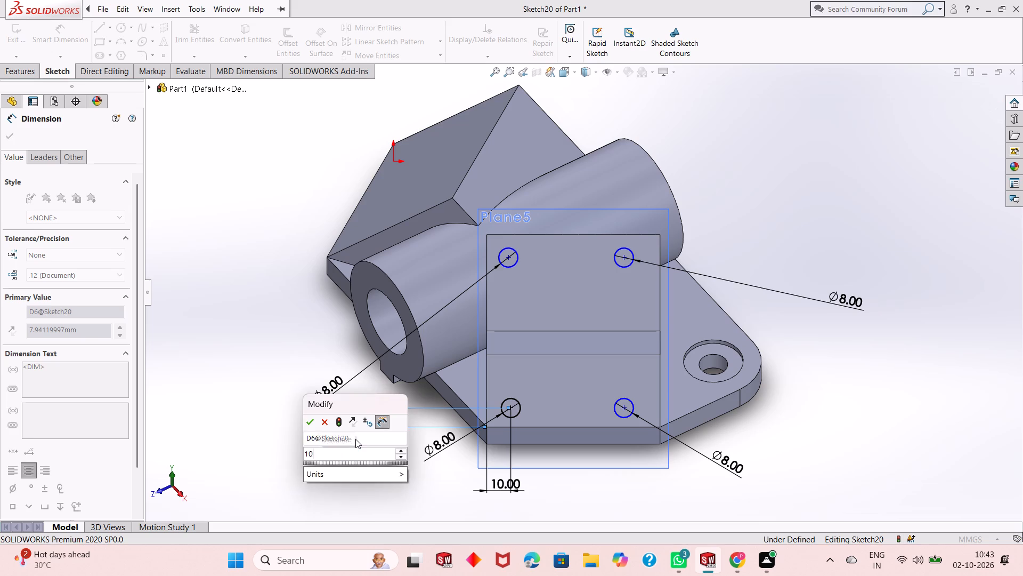
# Dimension the distance from the lower-right circle's centre to the sloped face's bottom edge.
pyautogui.click(623, 411)
pyautogui.click(623, 426)
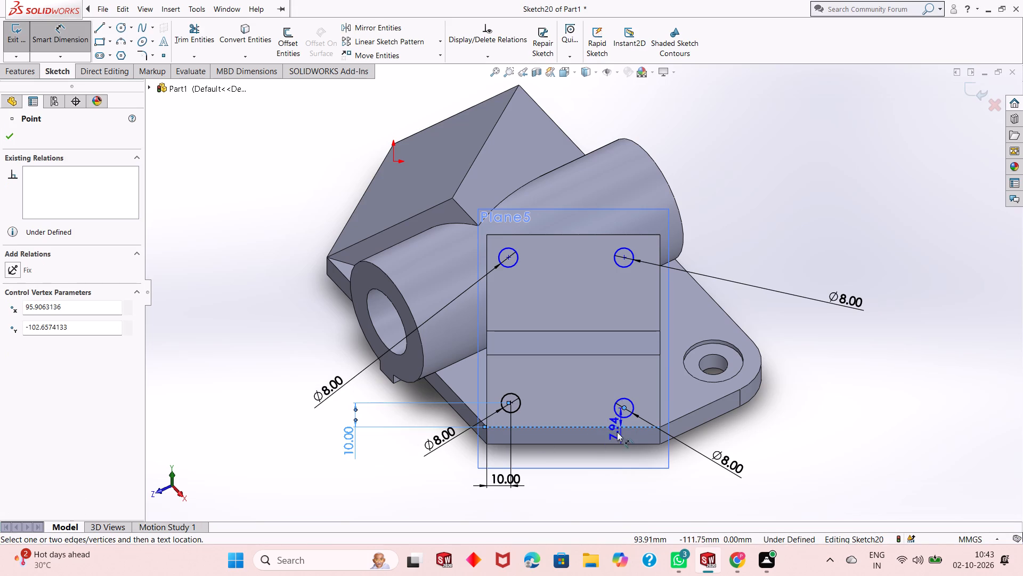
pyautogui.click(599, 467)
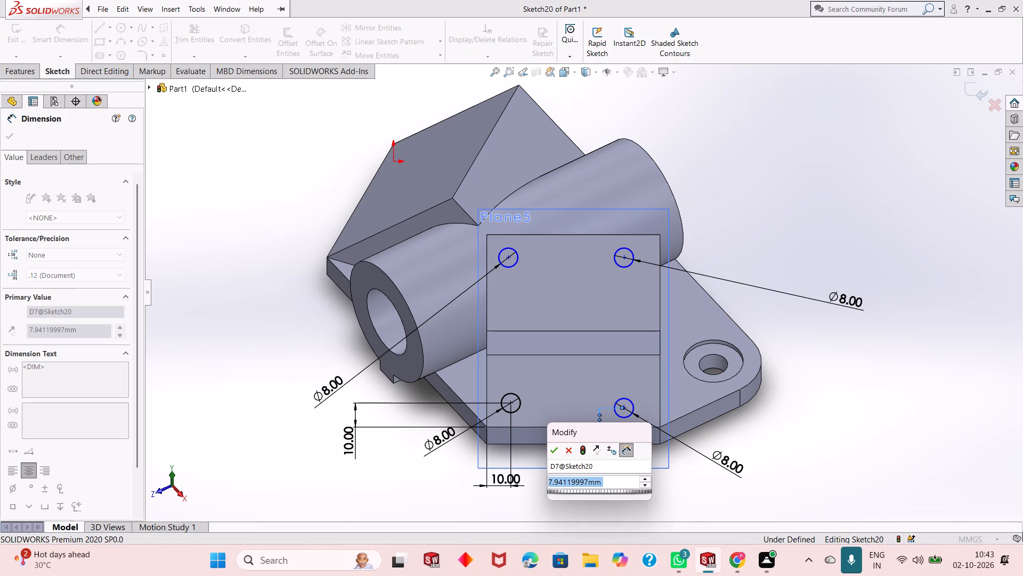
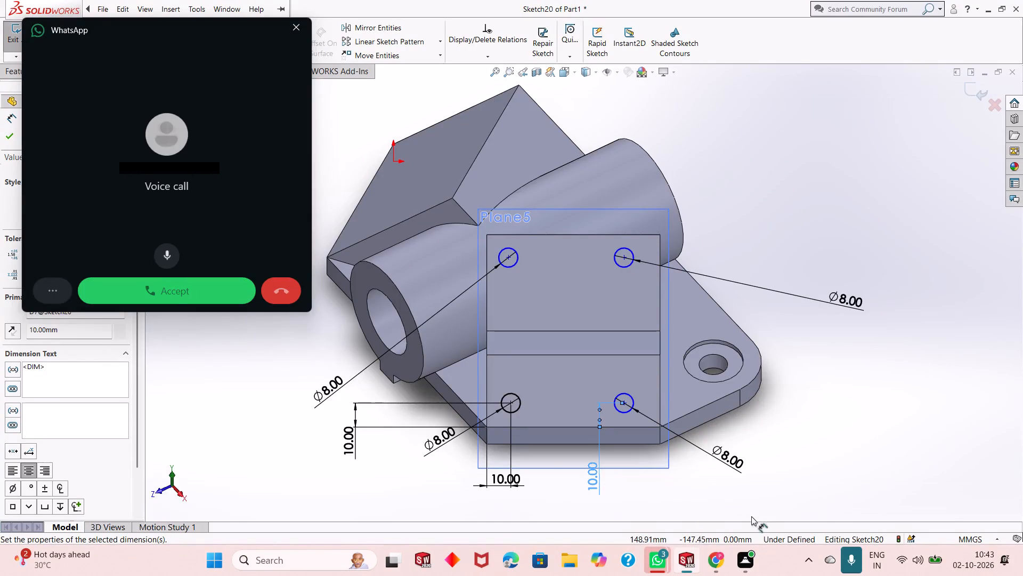
# Dimension the lower-right circle's center 10 mm horizontally from the right edge of the rectangular face.
pyautogui.scroll(-3, 621, 391)
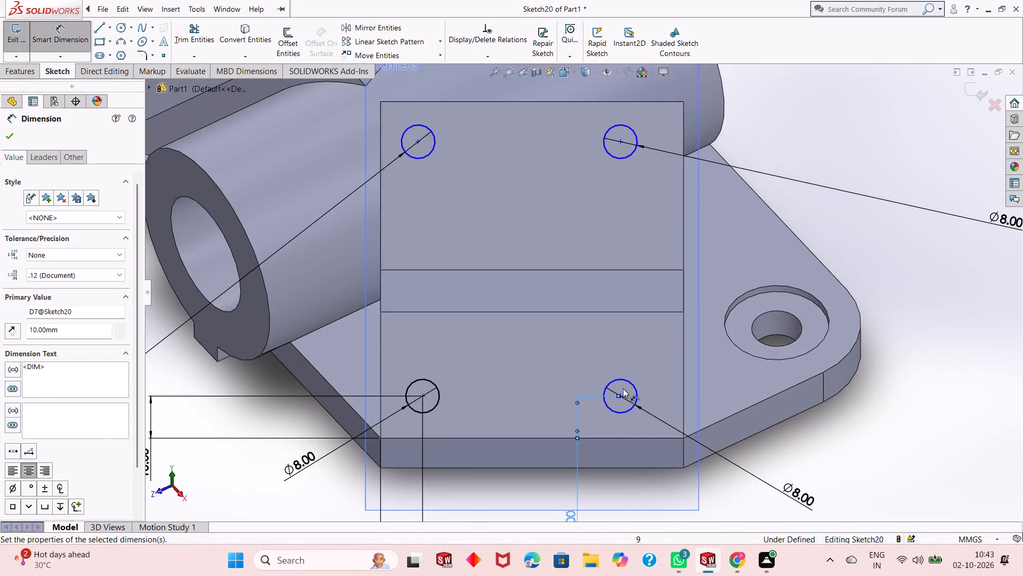
pyautogui.scroll(-1, 630, 392)
pyautogui.scroll(2, 630, 392)
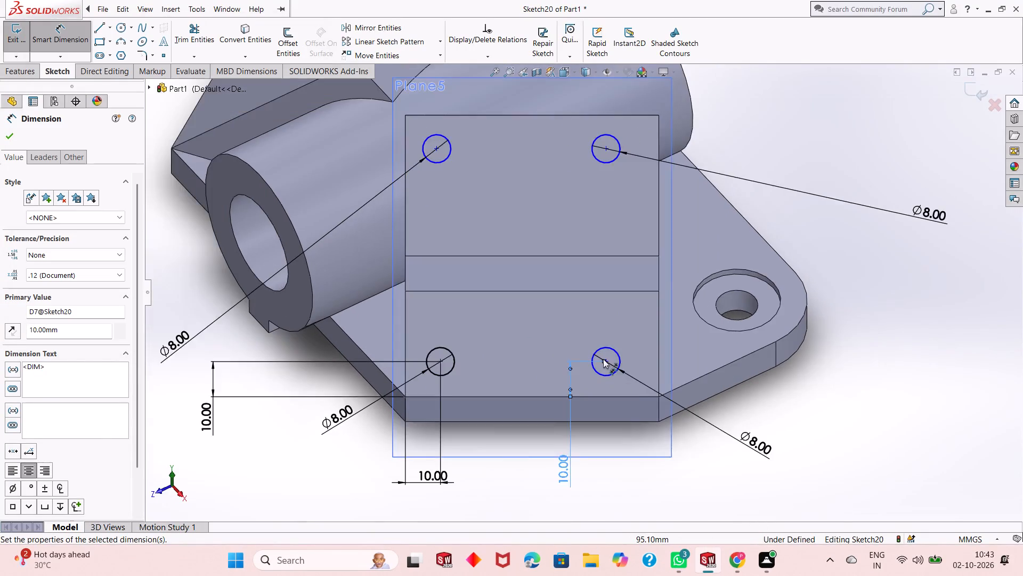
pyautogui.scroll(-2, 603, 359)
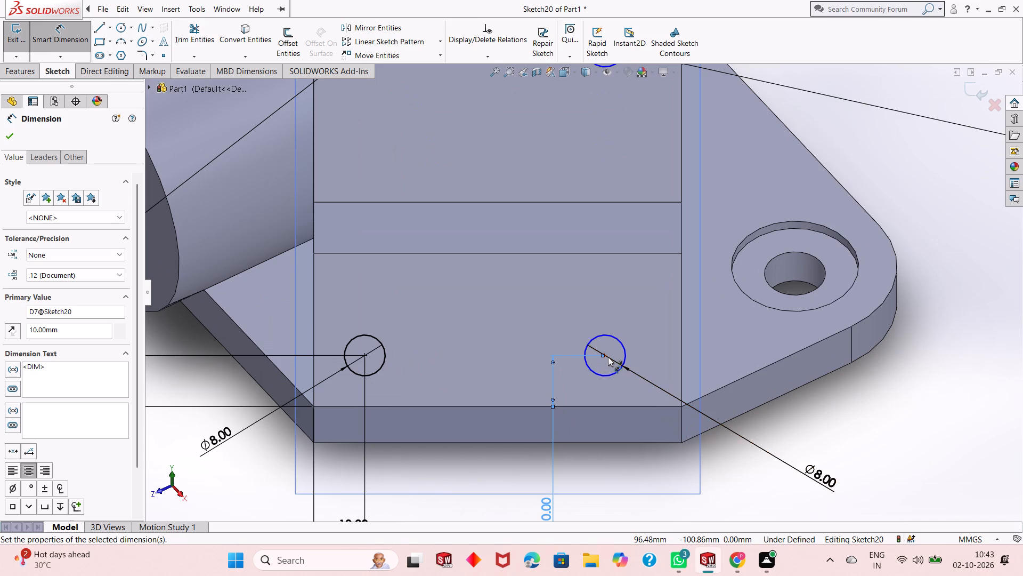
pyautogui.click(608, 357)
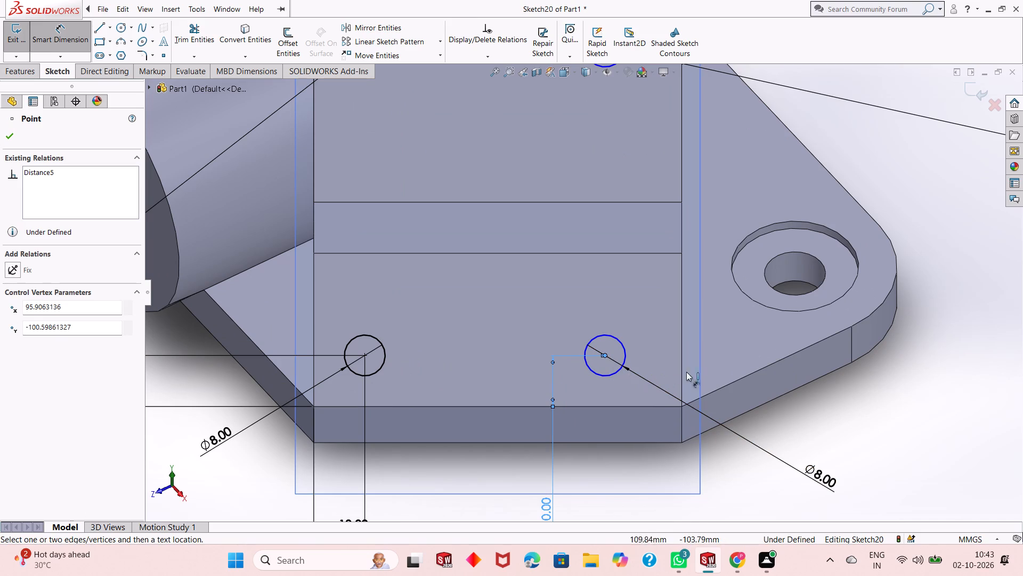
pyautogui.click(680, 371)
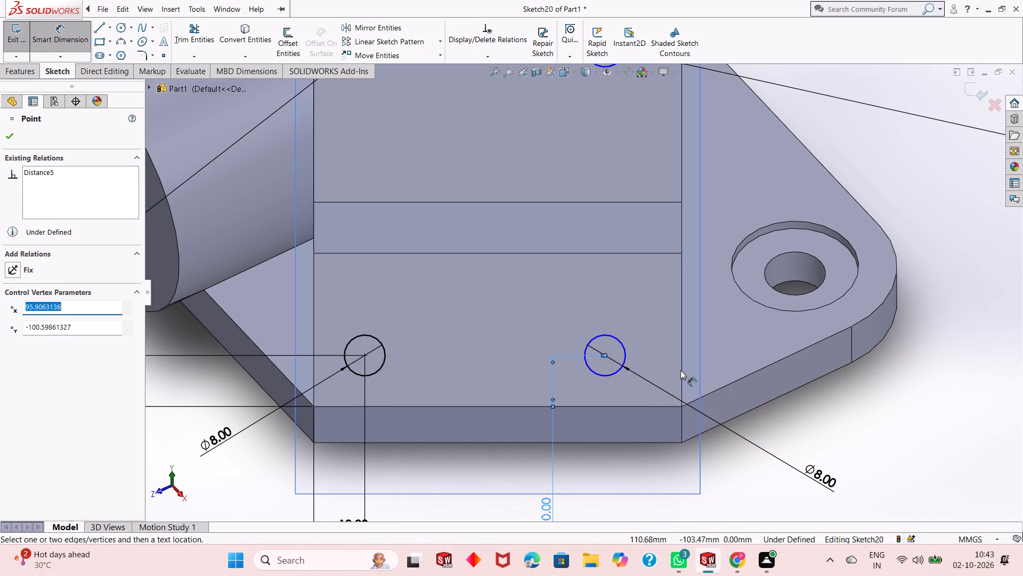
pyautogui.click(681, 367)
pyautogui.click(685, 507)
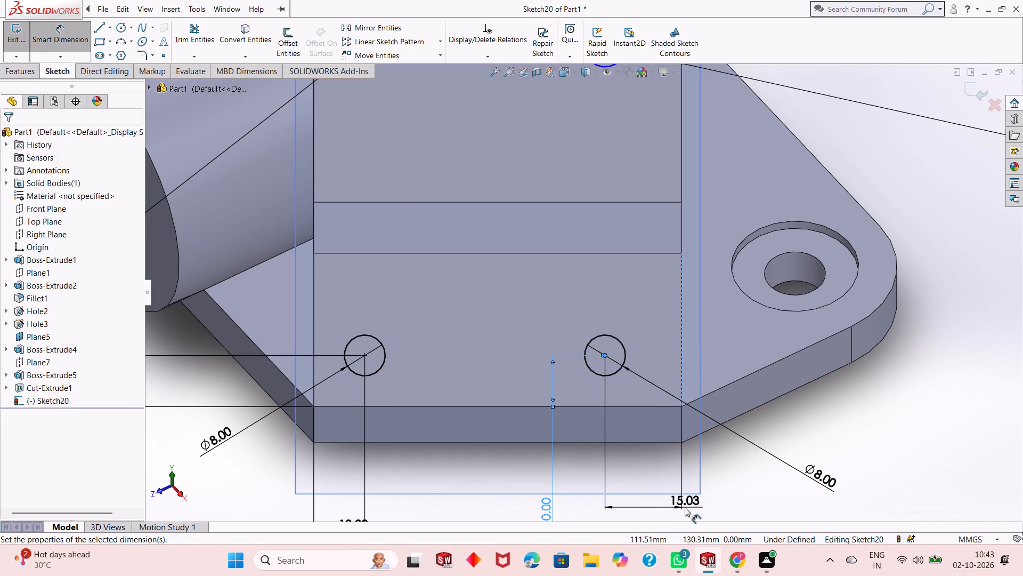
pyautogui.write('10')
pyautogui.press('Return')
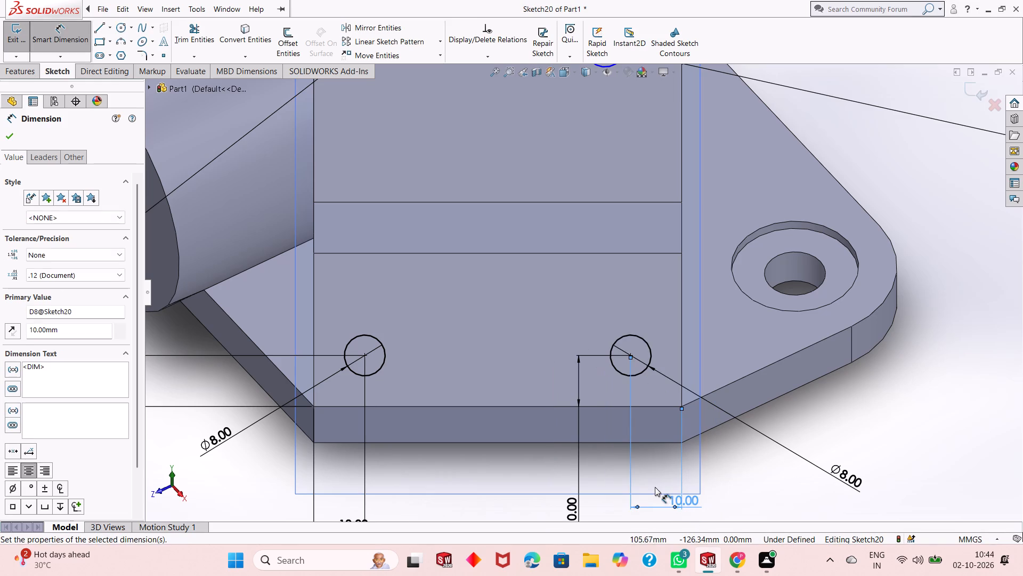
# Dimension the upper-right circle's center 10 mm vertically from the top edge of the rectangular face.
pyautogui.scroll(-1, 654, 487)
pyautogui.scroll(6, 654, 491)
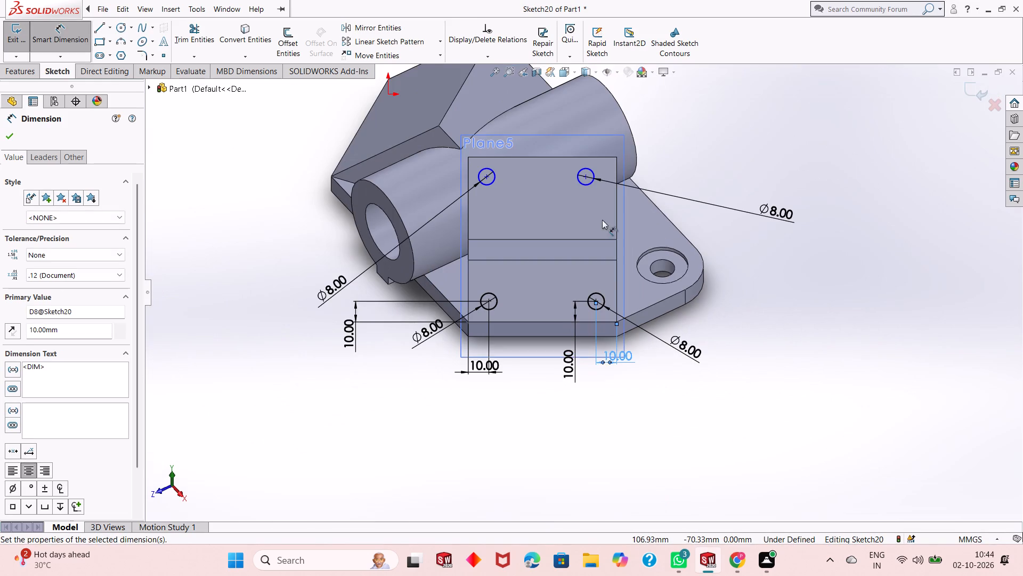
pyautogui.scroll(-3, 505, 121)
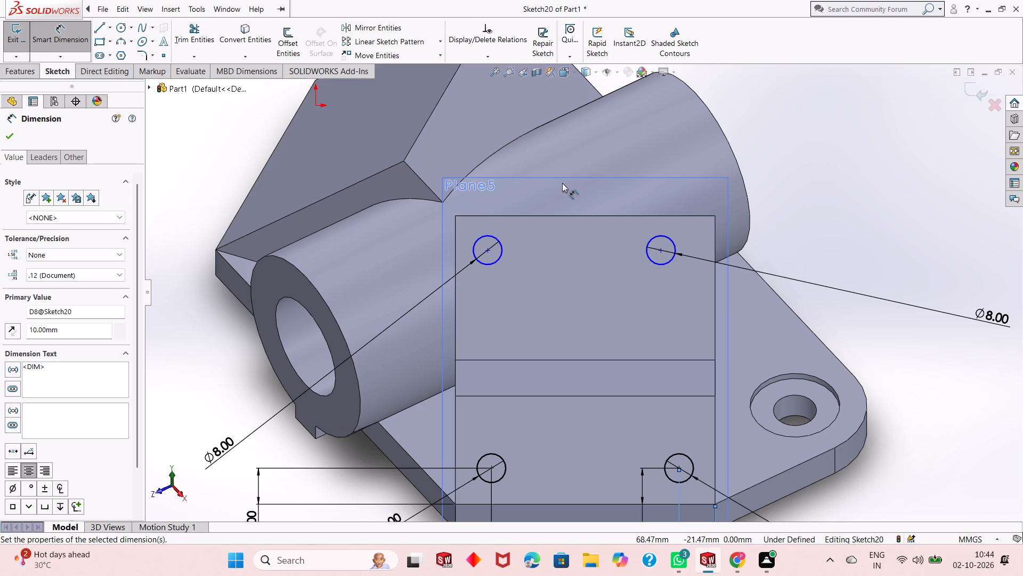
pyautogui.scroll(-1, 587, 197)
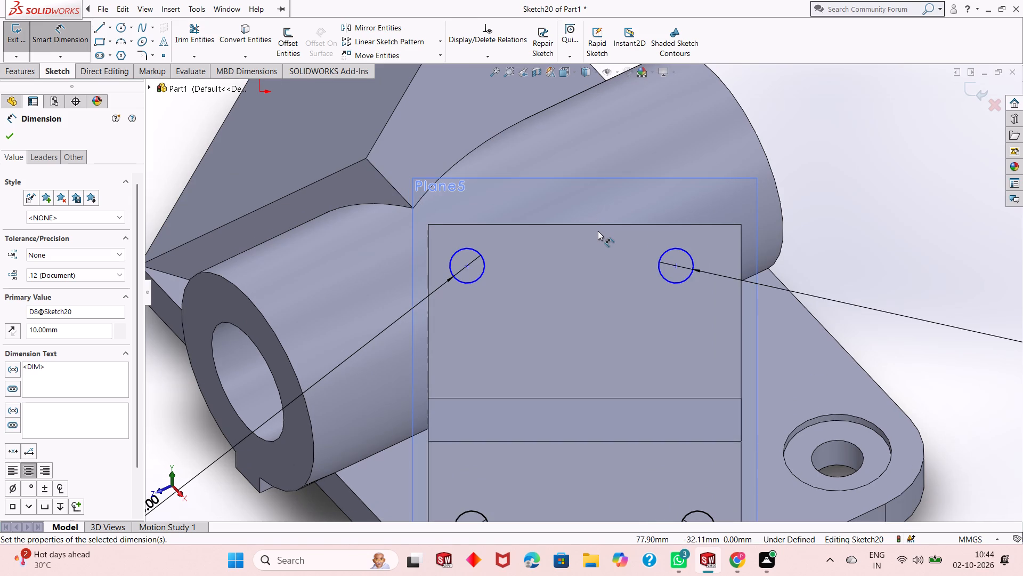
pyautogui.click(676, 268)
pyautogui.click(683, 226)
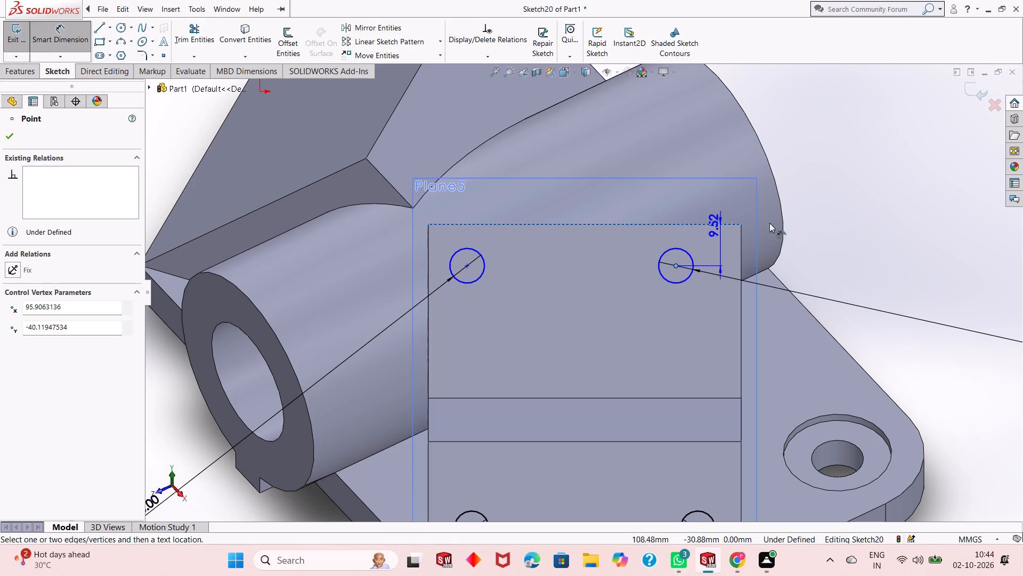
pyautogui.click(845, 215)
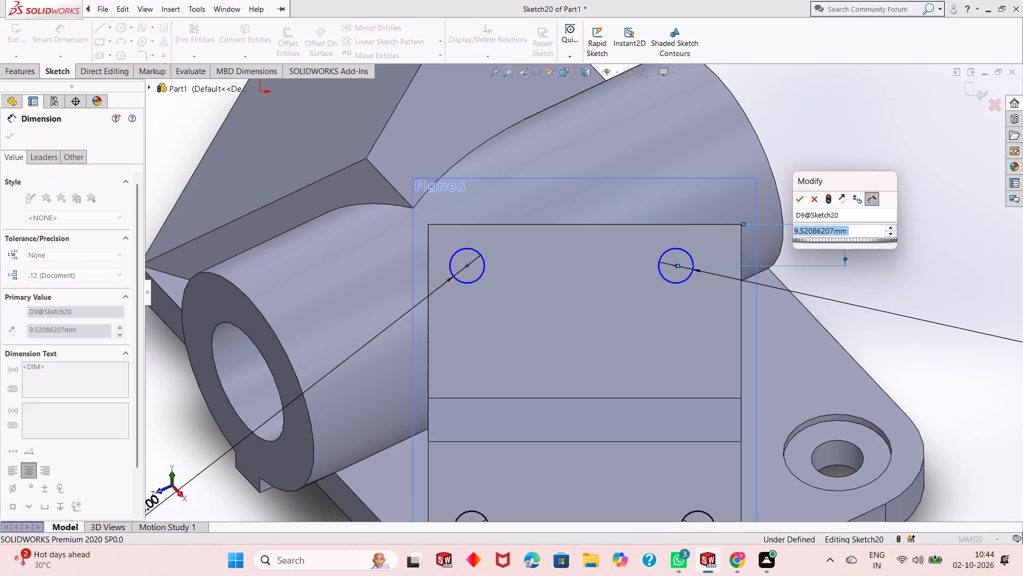
pyautogui.write('10')
pyautogui.press('Return')
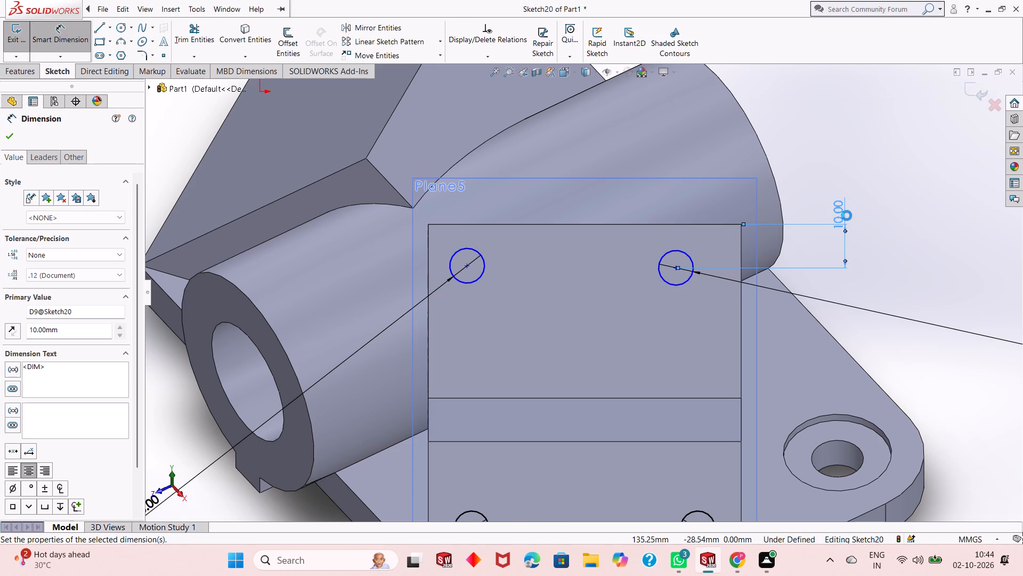
# Dimension the upper-right circle's center 10 mm horizontally from the right edge of the rectangular face.
pyautogui.click(675, 268)
pyautogui.click(740, 291)
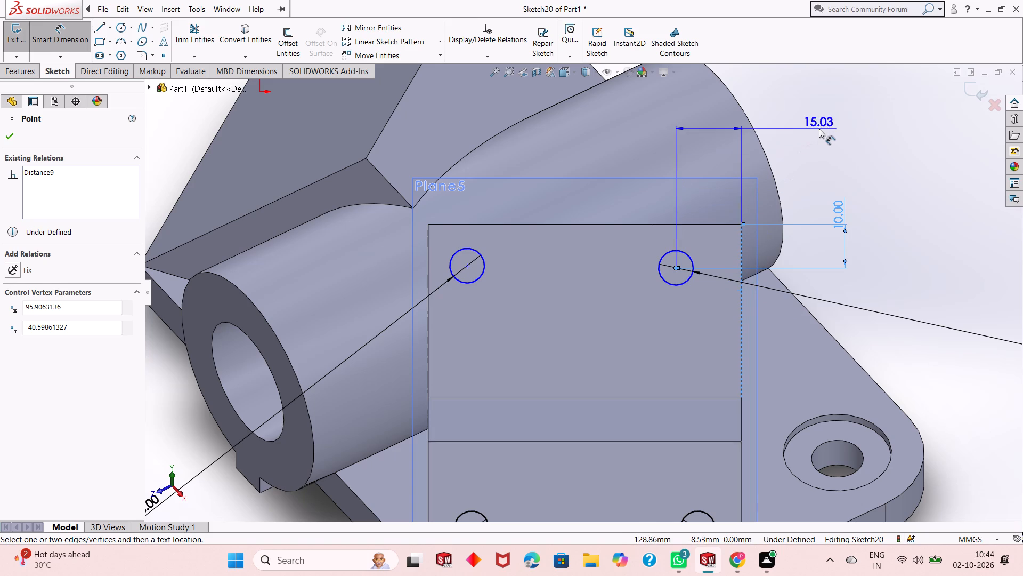
pyautogui.click(819, 129)
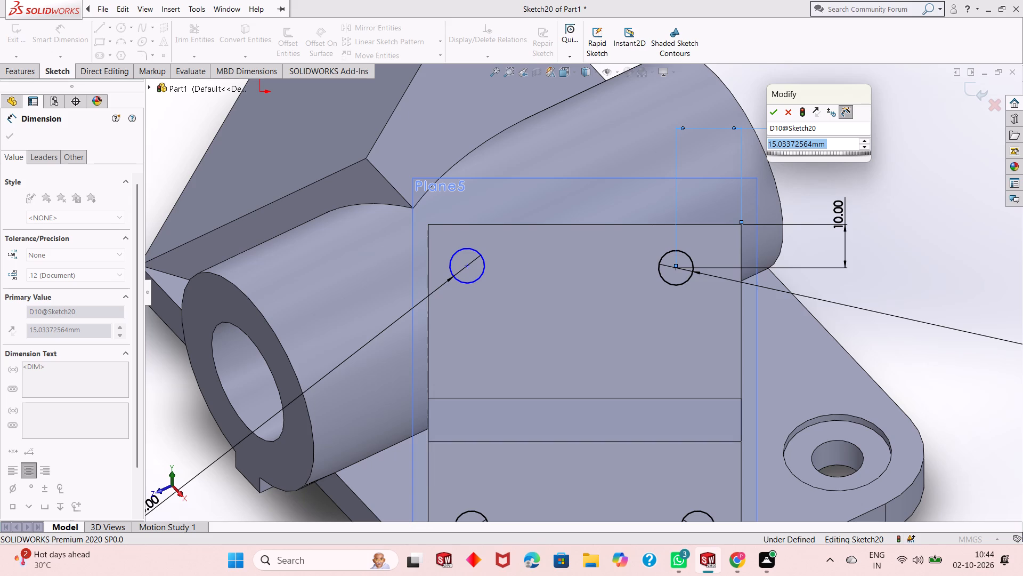
pyautogui.write('10')
pyautogui.press('Return')
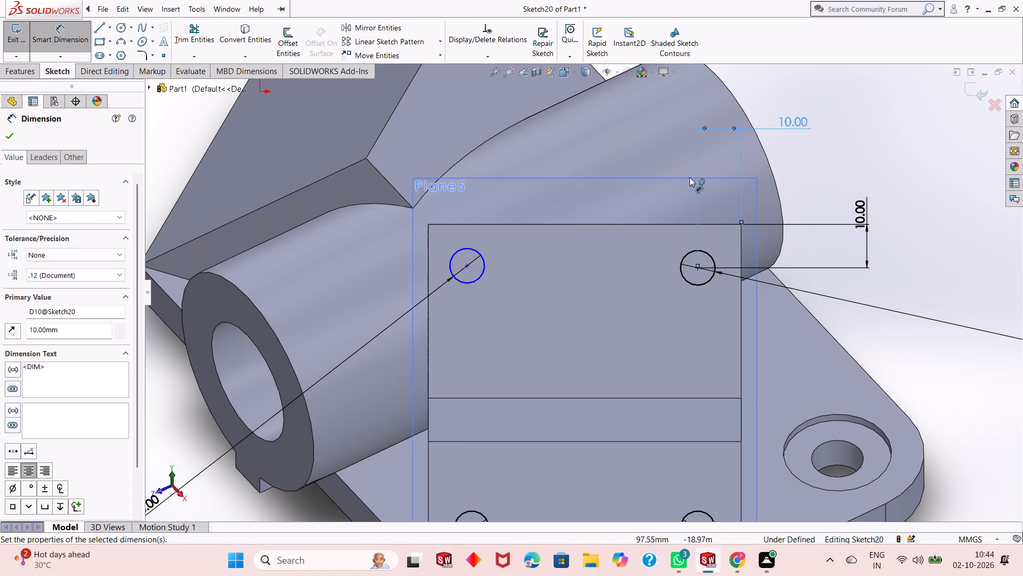
# Dimension the upper-left circle's center 10 mm horizontally from the left edge of the rectangular face.
pyautogui.click(466, 267)
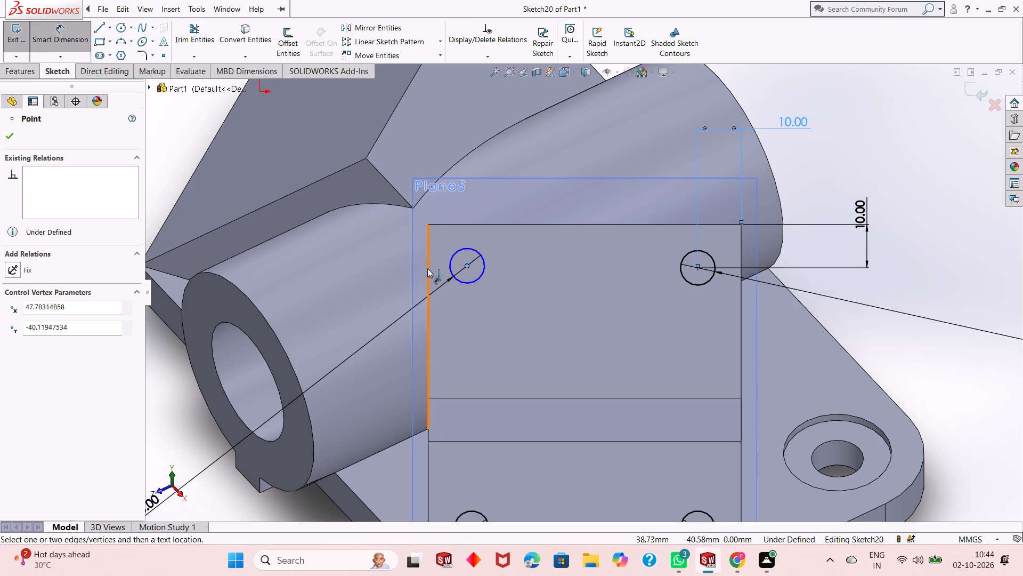
pyautogui.click(427, 269)
pyautogui.click(480, 146)
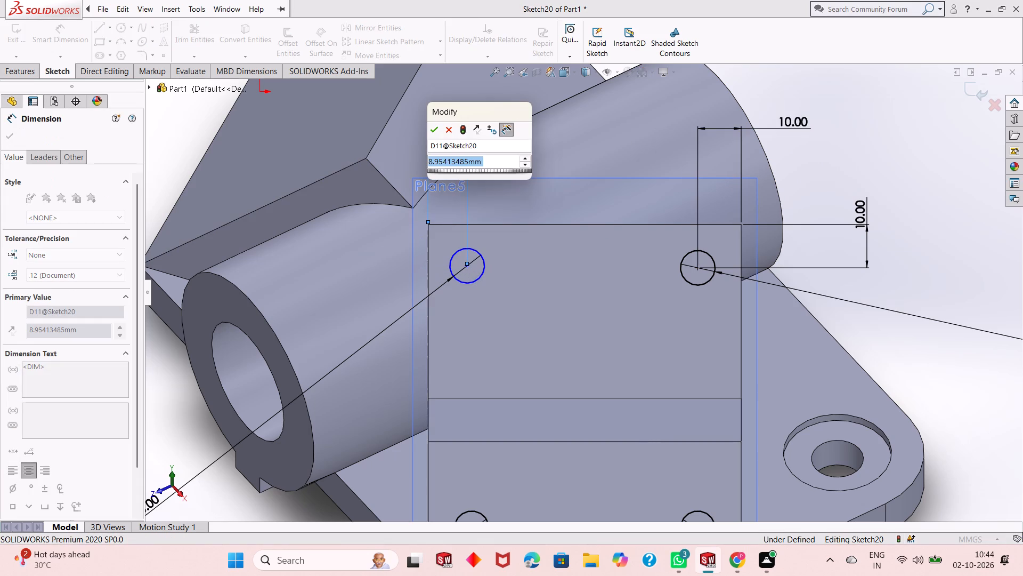
pyautogui.write('10')
pyautogui.press('Return')
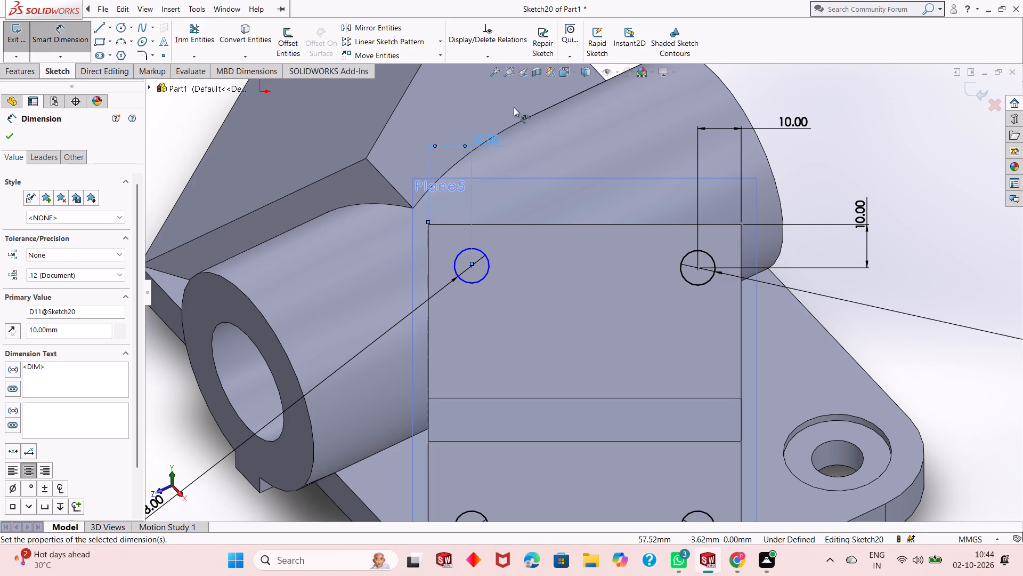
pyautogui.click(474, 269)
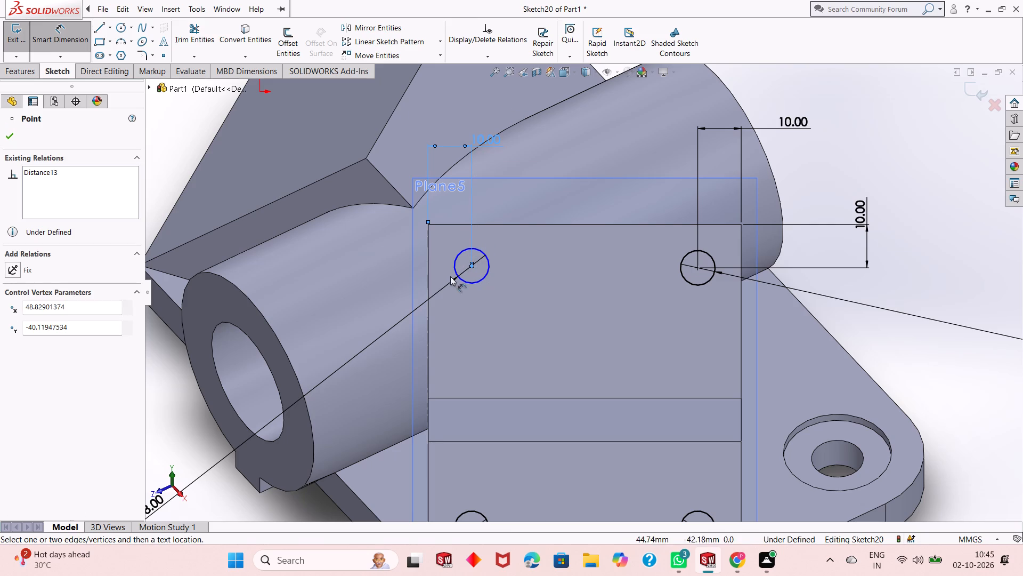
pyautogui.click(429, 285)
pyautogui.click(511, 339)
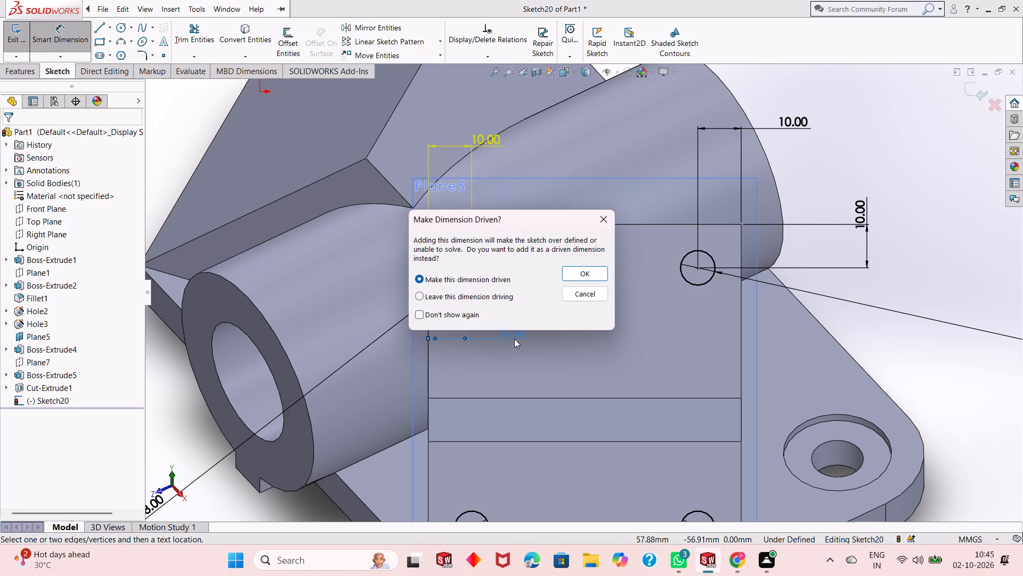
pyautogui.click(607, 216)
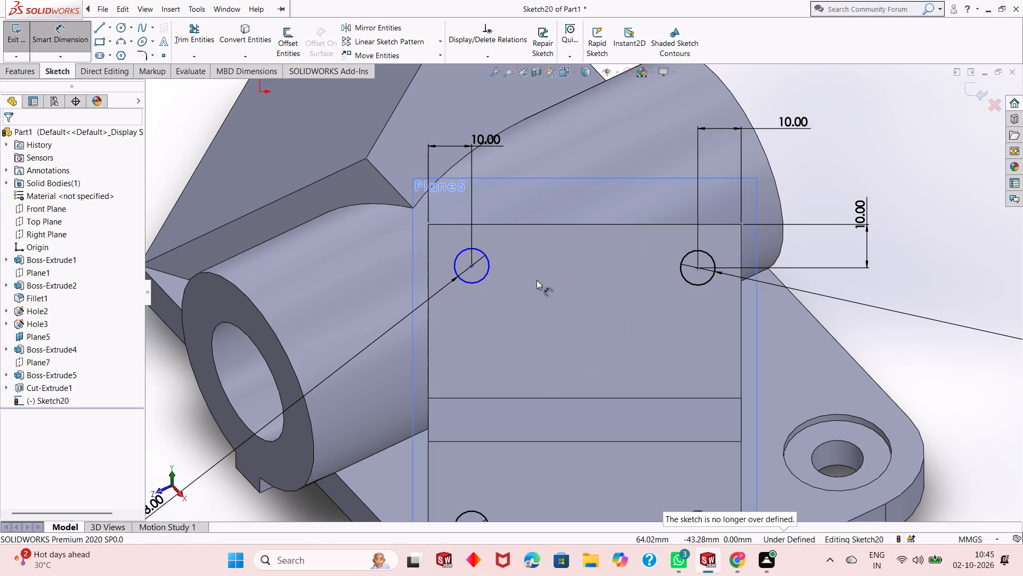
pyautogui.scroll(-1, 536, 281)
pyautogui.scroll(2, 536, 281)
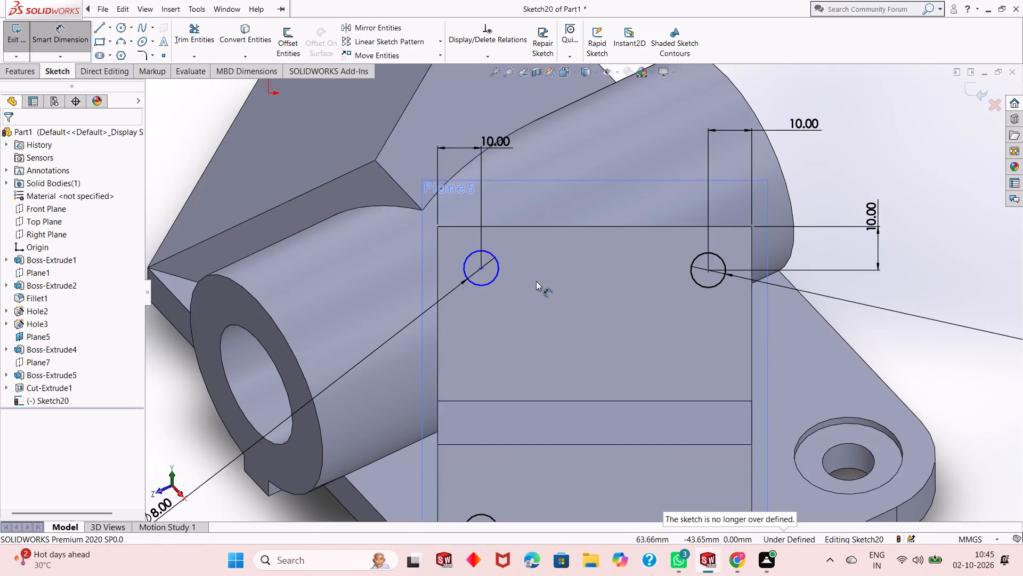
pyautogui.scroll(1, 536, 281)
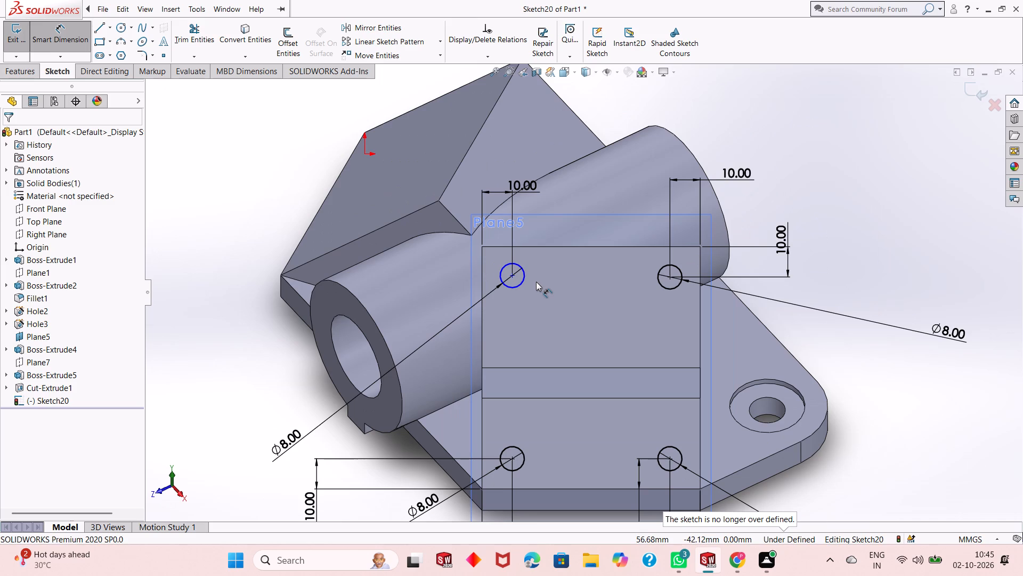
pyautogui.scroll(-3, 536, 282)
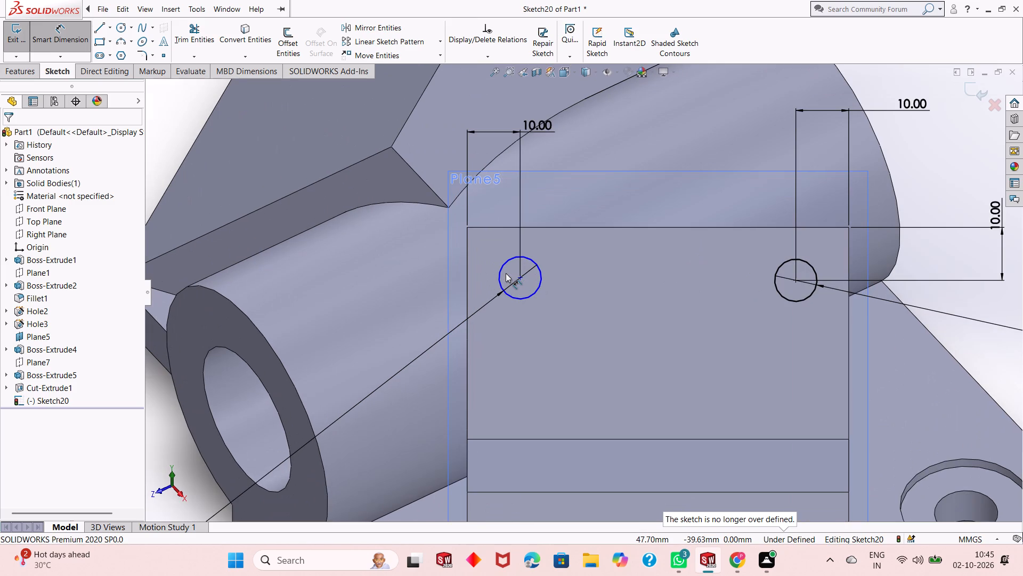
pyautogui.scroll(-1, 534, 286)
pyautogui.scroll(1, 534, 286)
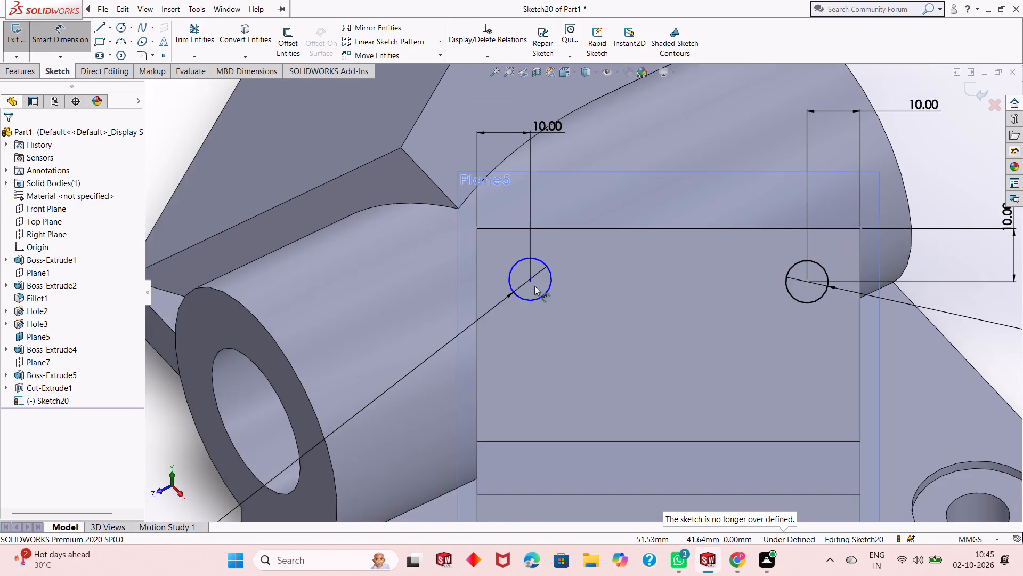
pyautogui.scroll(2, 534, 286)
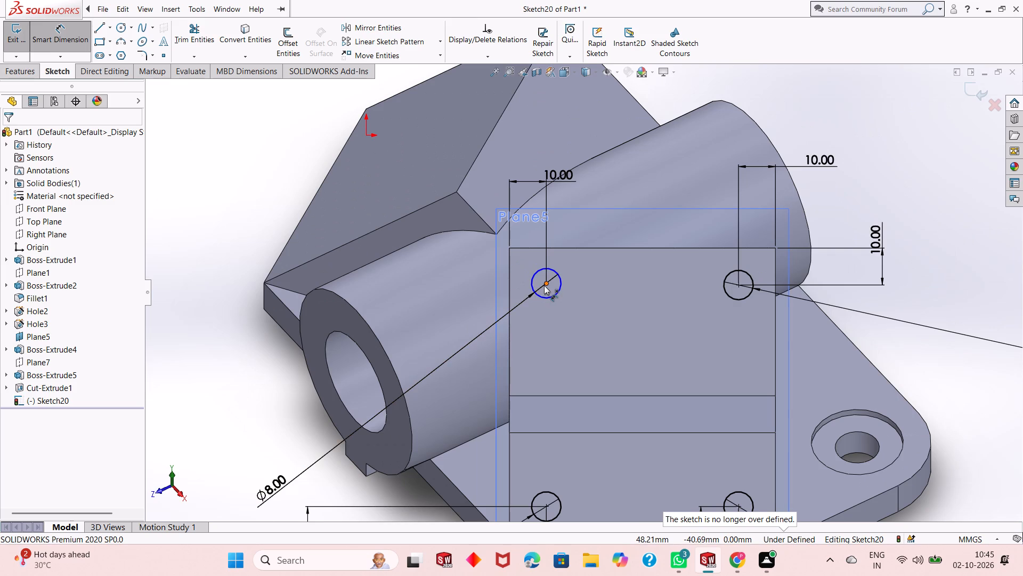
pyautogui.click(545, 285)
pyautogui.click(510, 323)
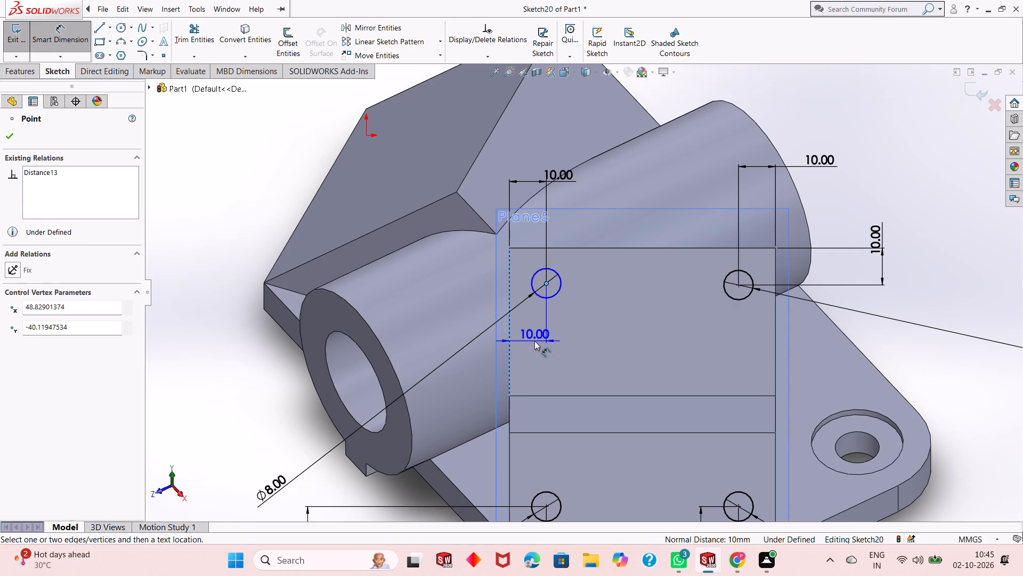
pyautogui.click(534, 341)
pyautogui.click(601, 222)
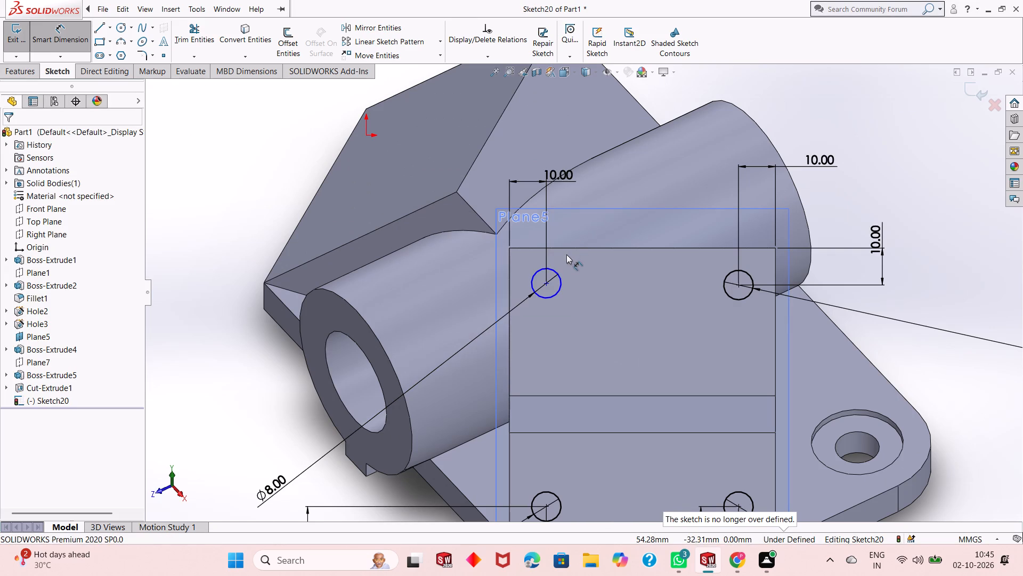
# Dimension the upper-left circle's center vertically from the lowest front edge of the base plate, keeping the proposed distance.
pyautogui.moveTo(565, 265); pyautogui.dragTo(556, 194, button='middle')
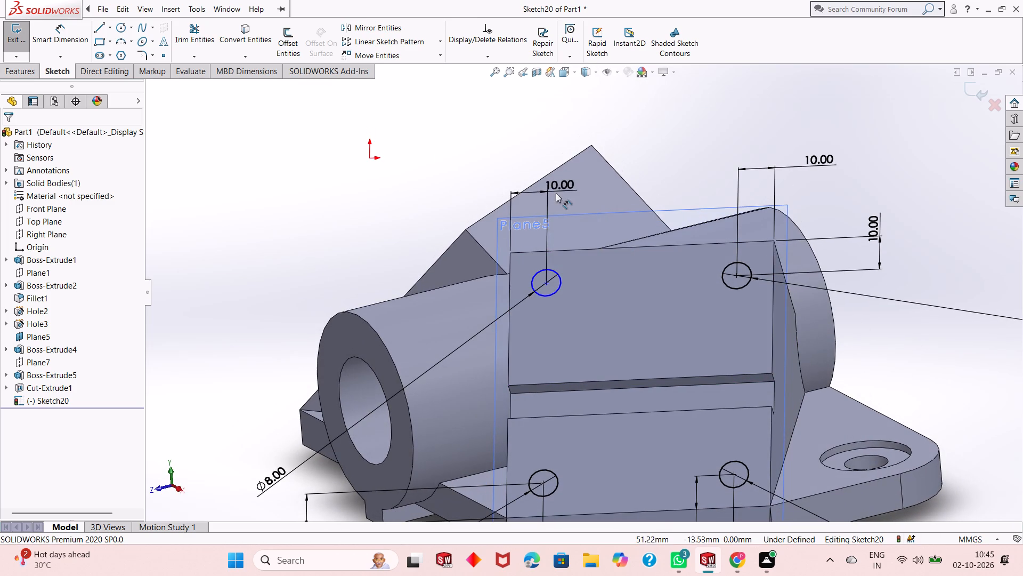
pyautogui.click(546, 284)
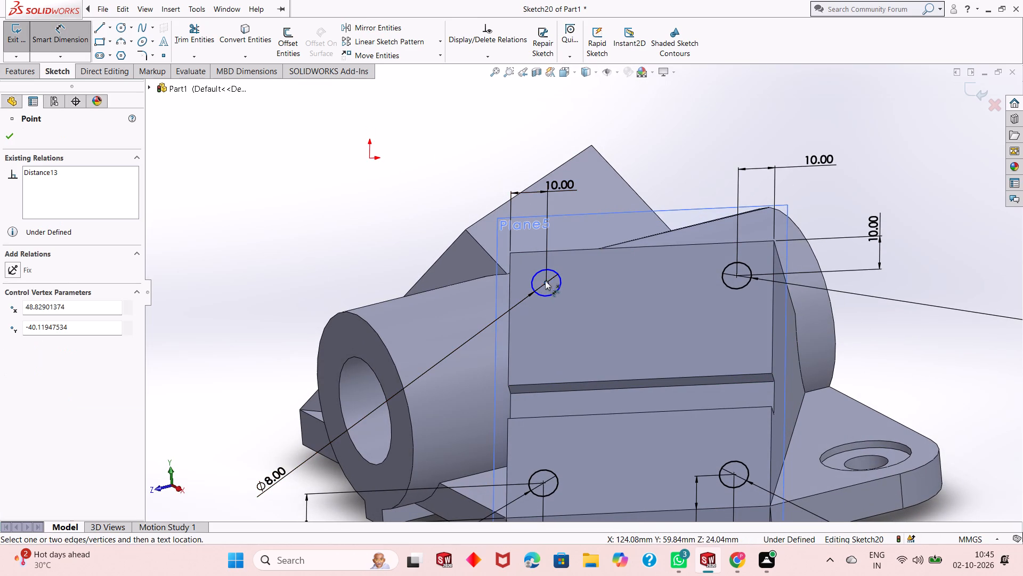
pyautogui.scroll(1, 533, 381)
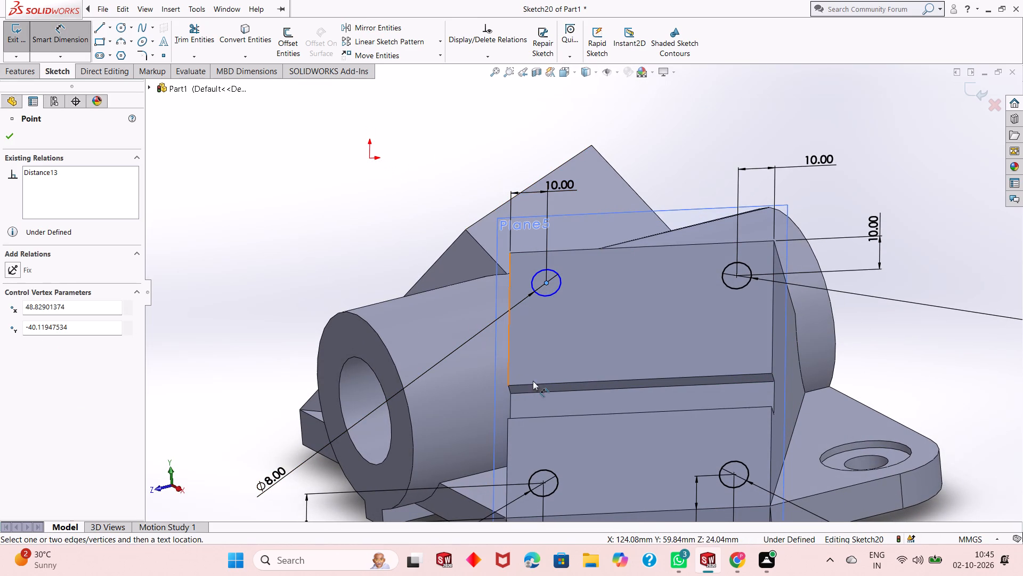
pyautogui.hotkey('ctrl', '8')
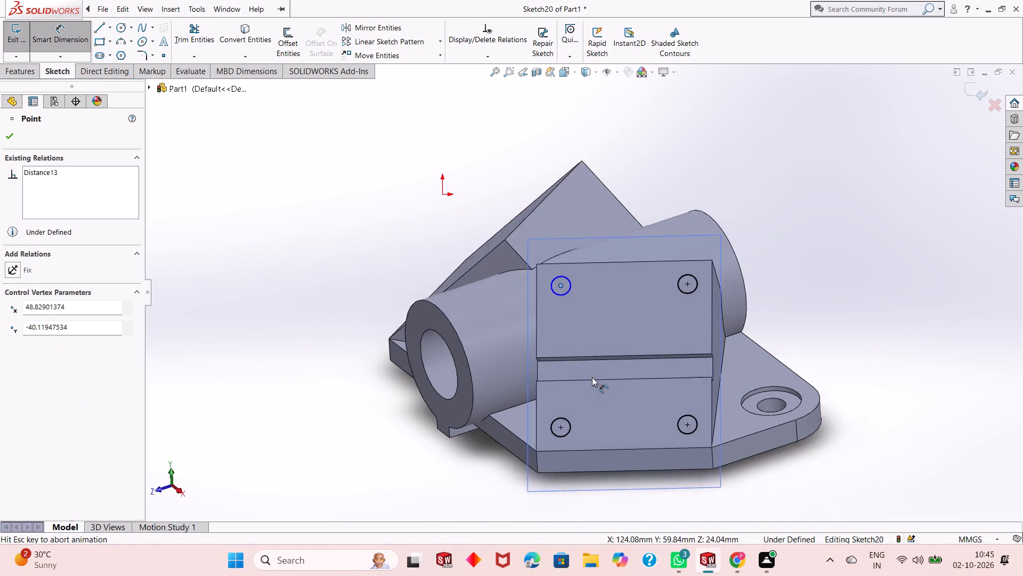
pyautogui.scroll(-3, 577, 377)
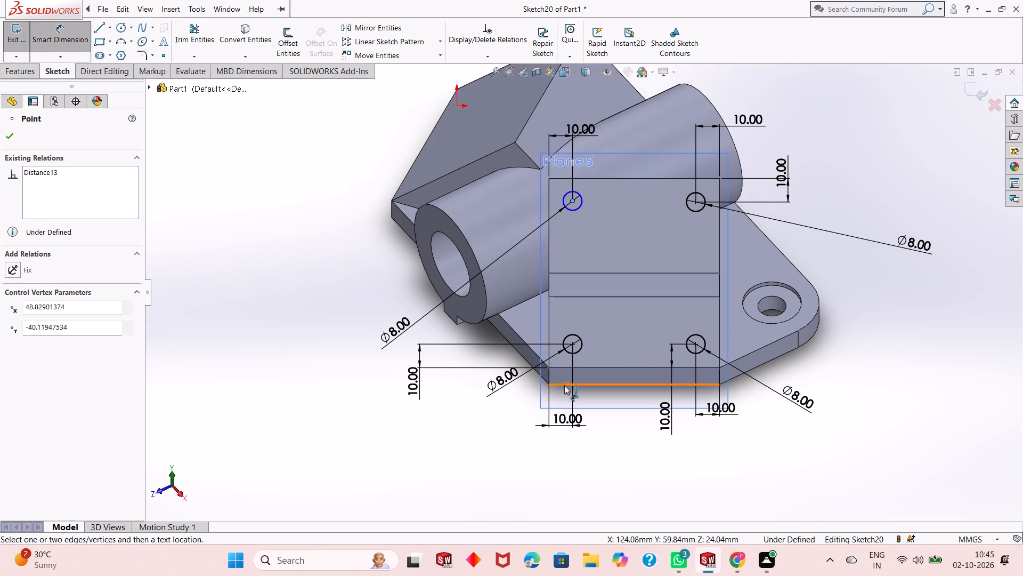
pyautogui.click(564, 385)
pyautogui.click(472, 417)
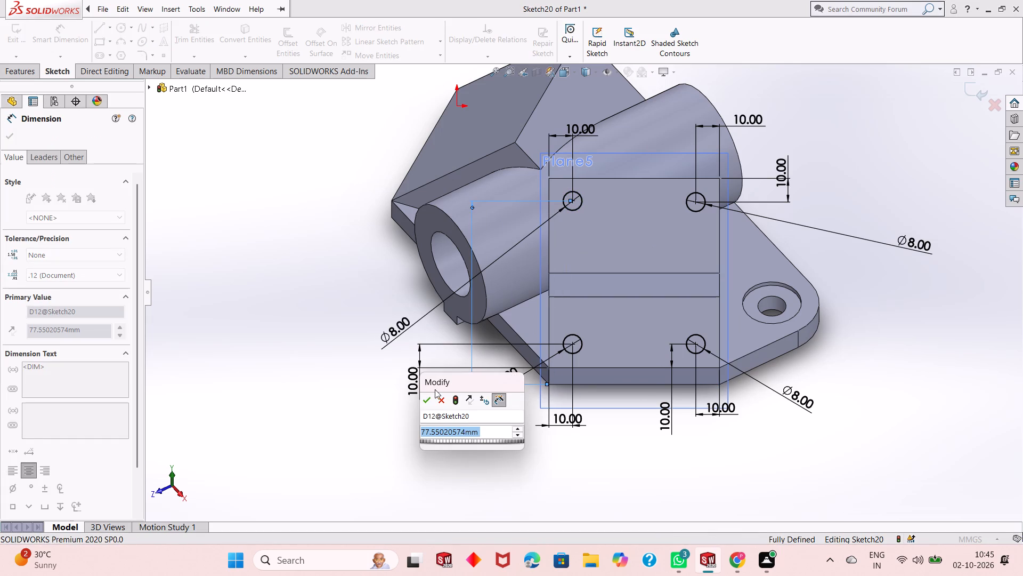
pyautogui.click(429, 398)
pyautogui.press('Escape')
pyautogui.press('Escape')
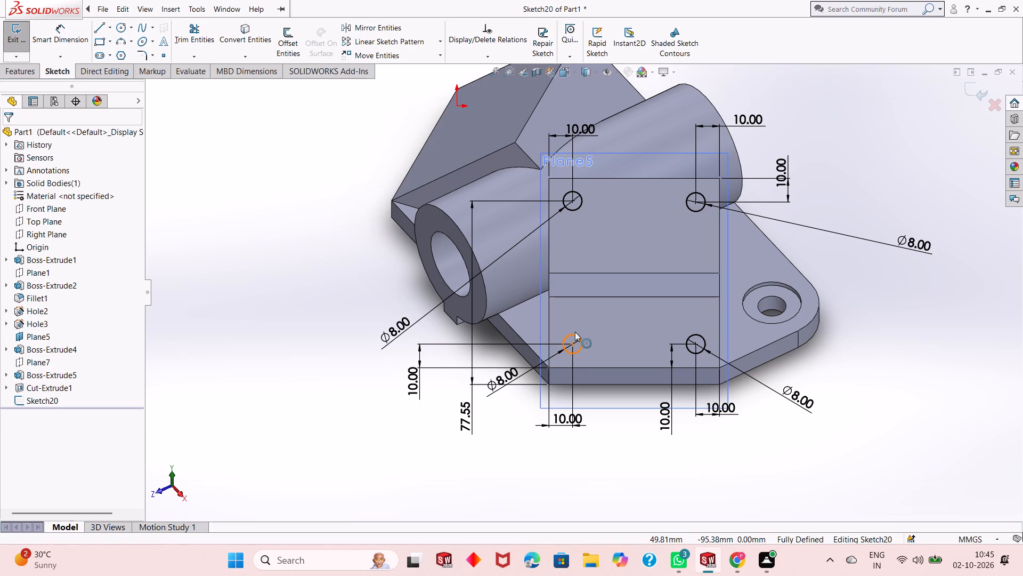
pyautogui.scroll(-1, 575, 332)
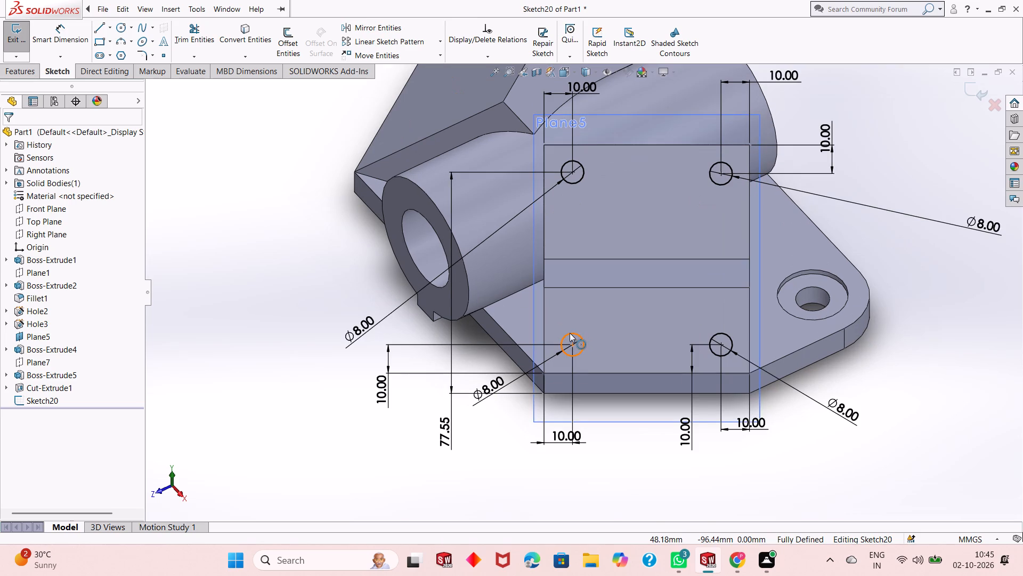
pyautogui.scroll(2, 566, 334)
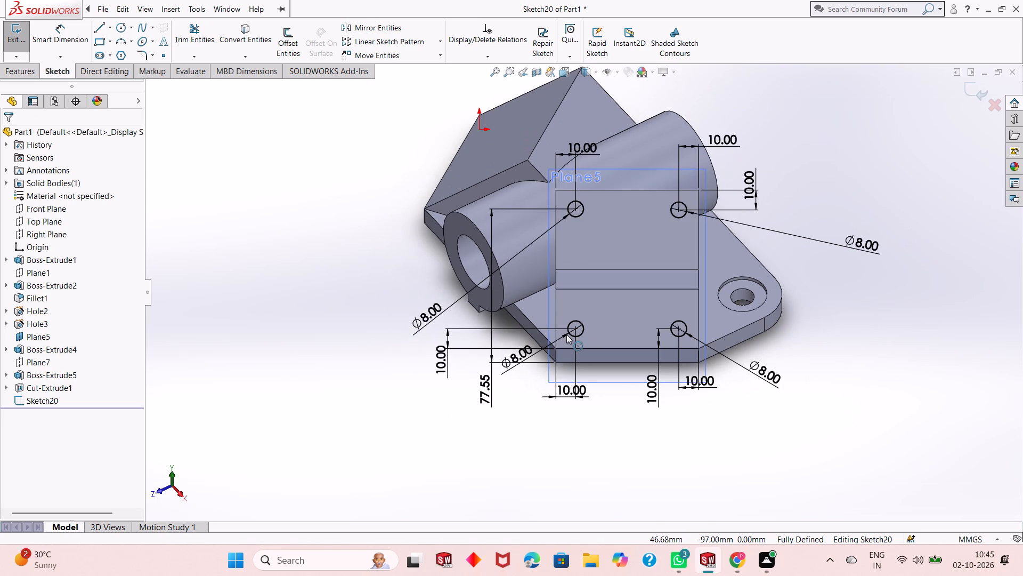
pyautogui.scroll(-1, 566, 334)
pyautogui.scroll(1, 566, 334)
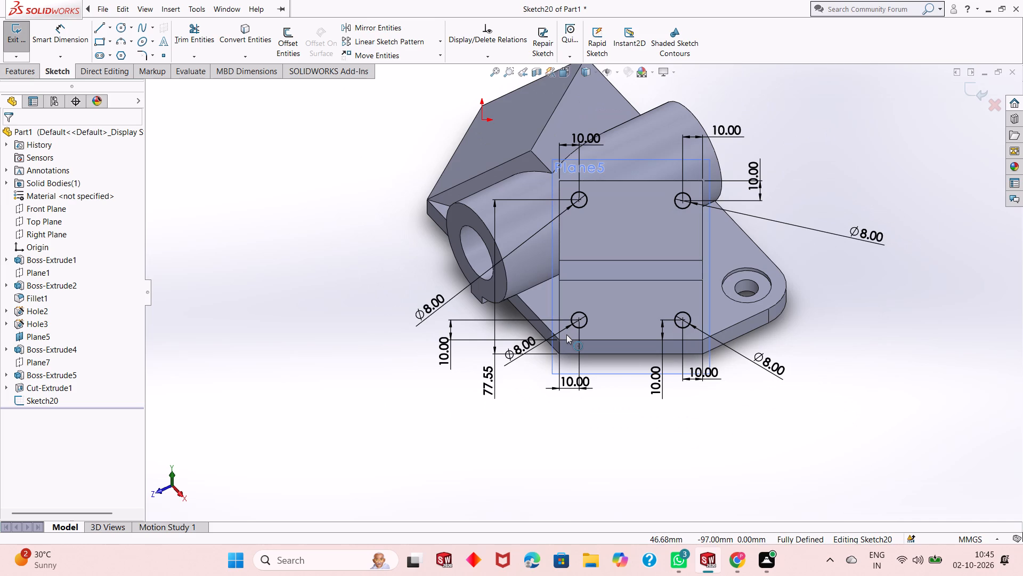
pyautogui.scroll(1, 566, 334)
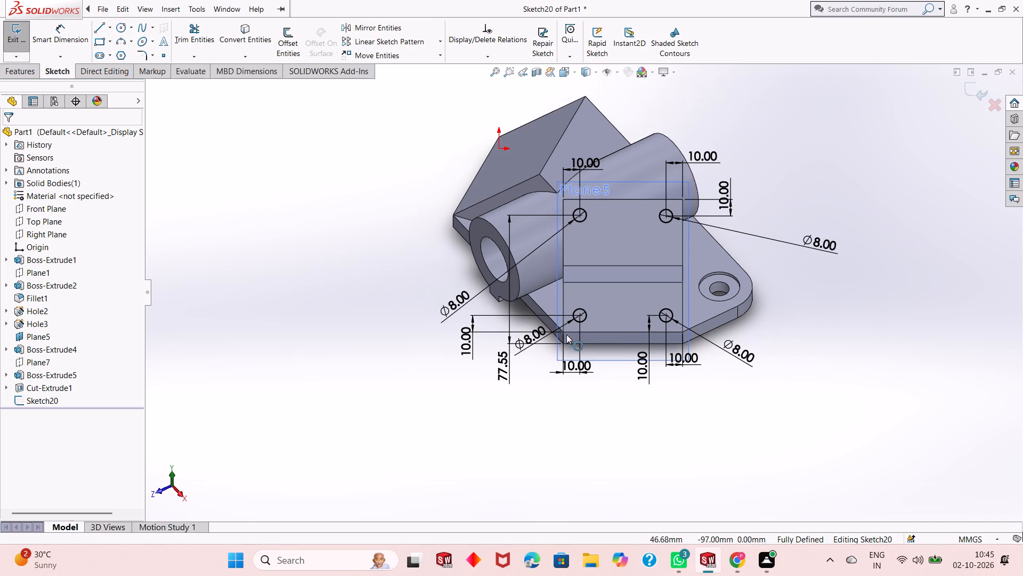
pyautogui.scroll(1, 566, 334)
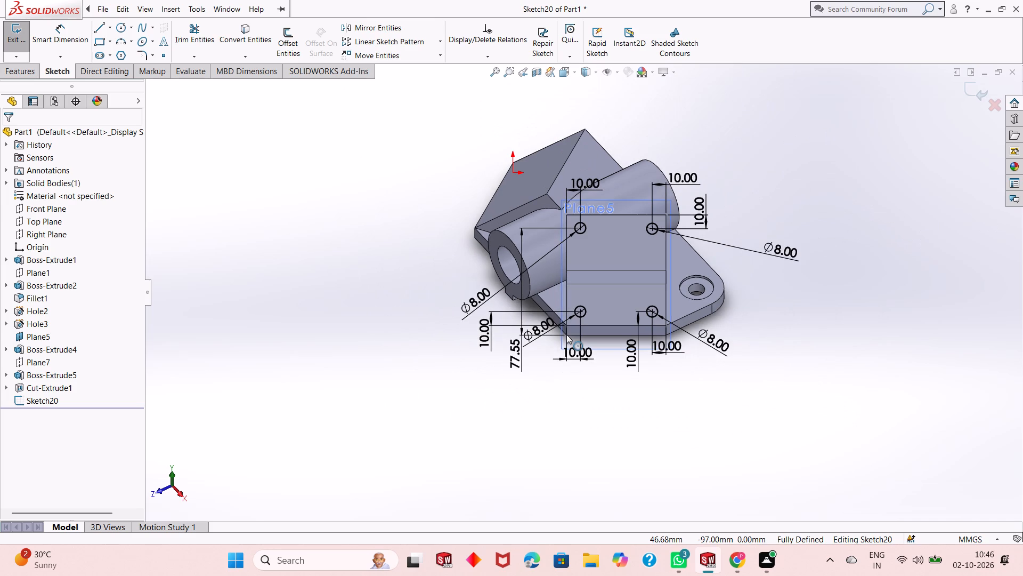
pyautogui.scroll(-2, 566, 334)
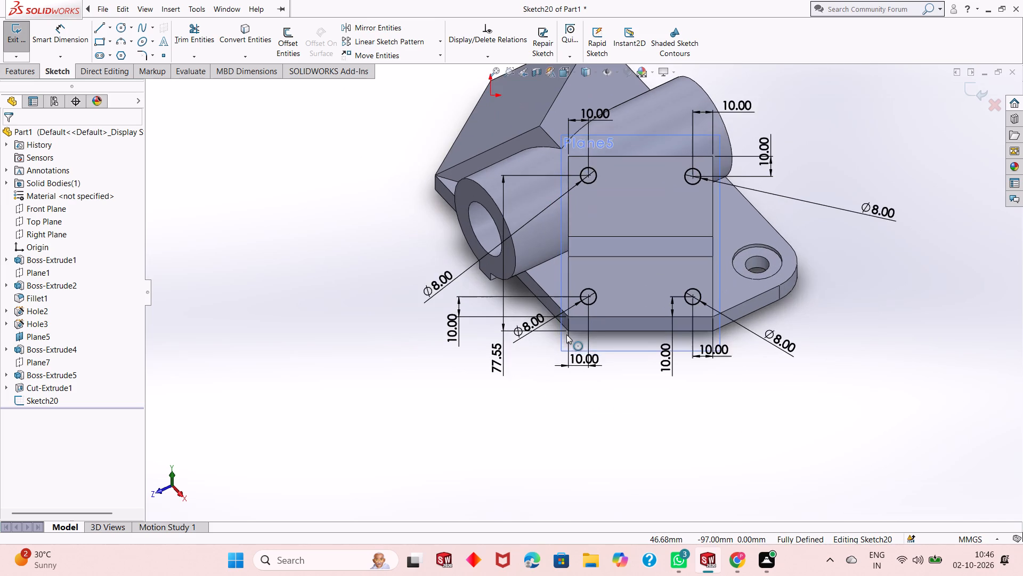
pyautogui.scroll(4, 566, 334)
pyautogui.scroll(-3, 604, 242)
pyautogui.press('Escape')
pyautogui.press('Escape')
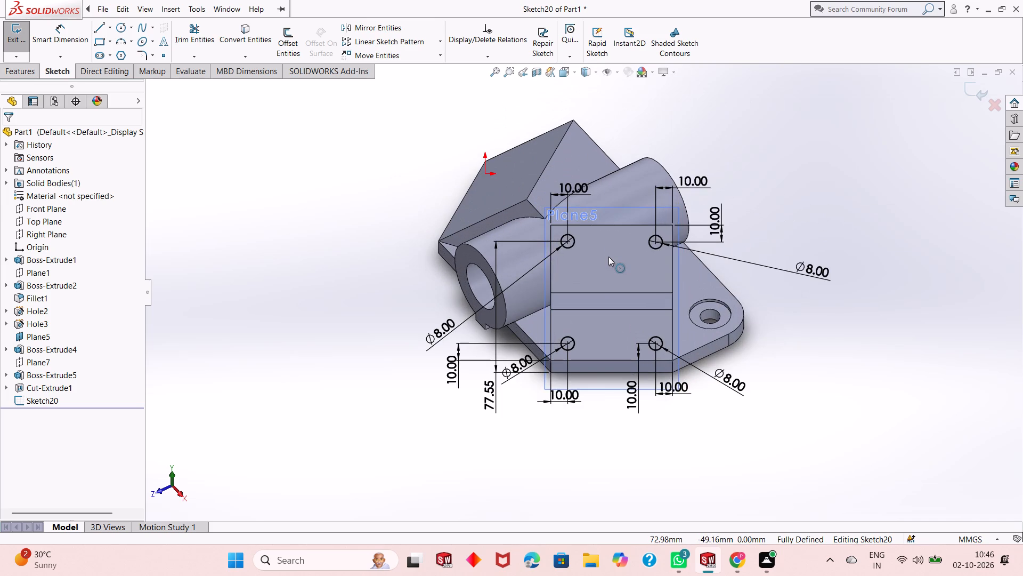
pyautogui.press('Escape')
# Cut-extrude the four 8 mm circles into the angled bracket block with a blind depth of 20 mm.
pyautogui.moveTo(749, 358); pyautogui.dragTo(726, 285, button='middle')
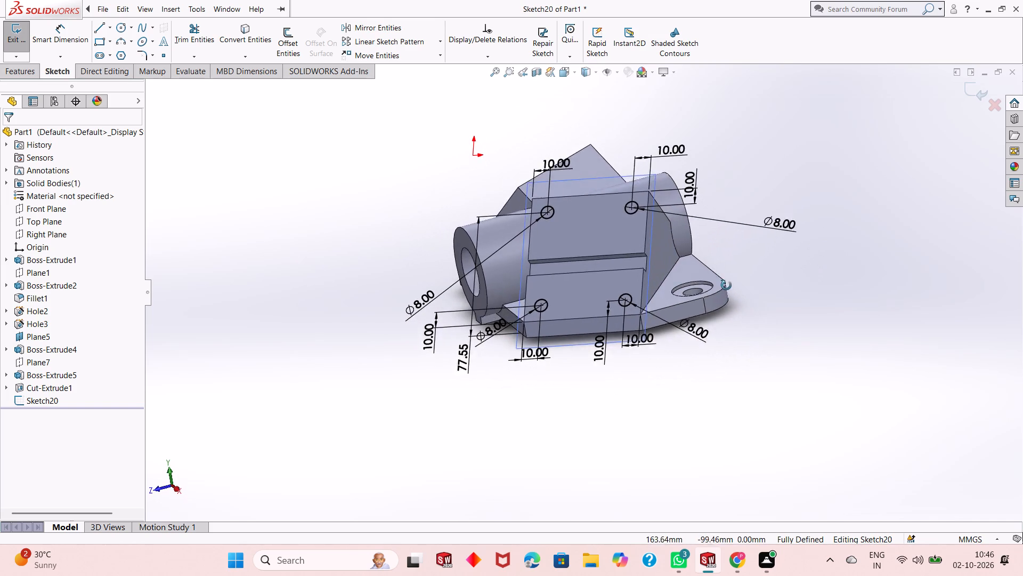
pyautogui.moveTo(726, 285); pyautogui.dragTo(717, 292, button='middle')
pyautogui.scroll(-3, 533, 194)
pyautogui.scroll(1, 583, 298)
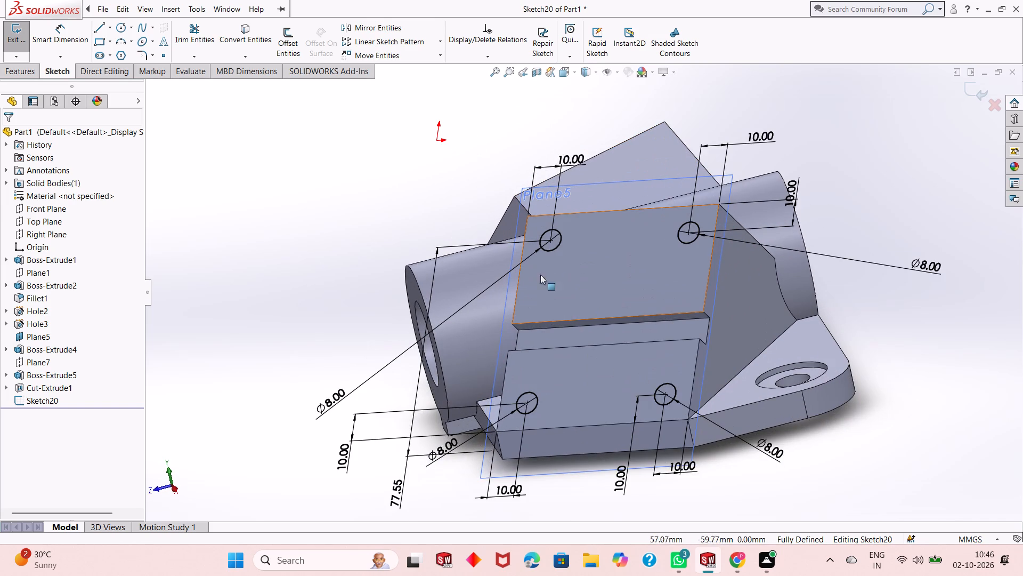
pyautogui.click(0, 73)
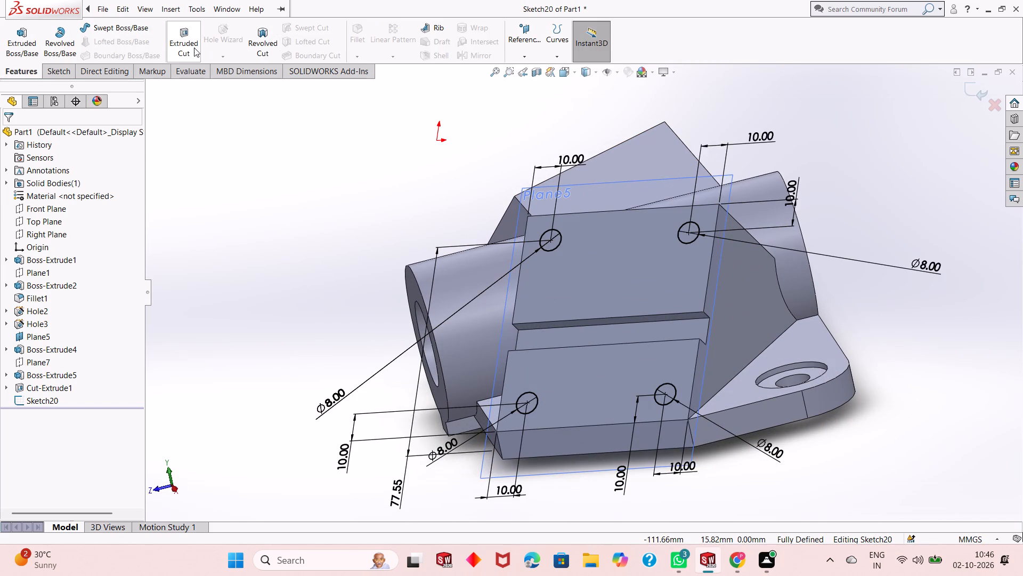
pyautogui.click(191, 49)
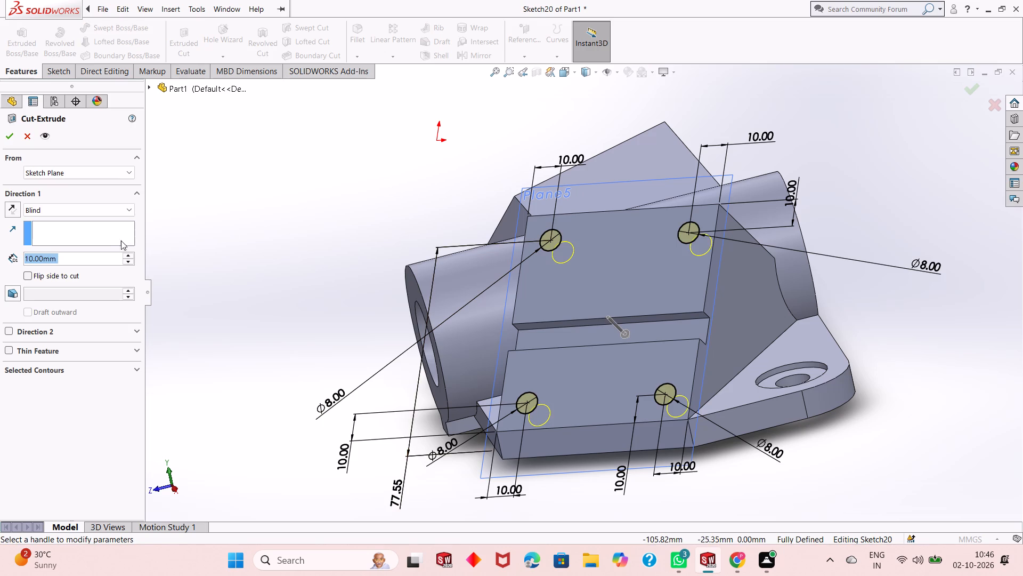
pyautogui.write('20')
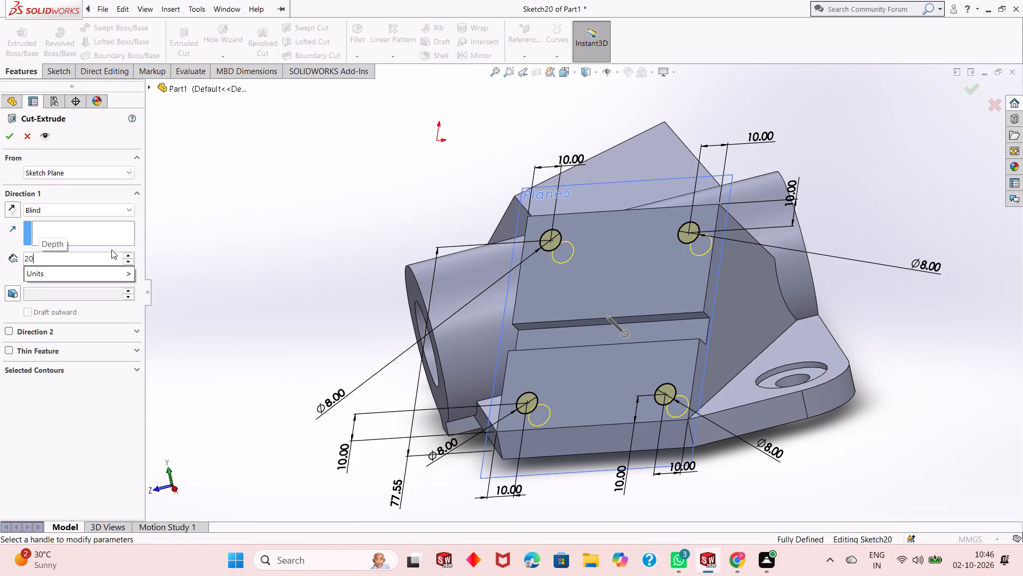
pyautogui.press('Return')
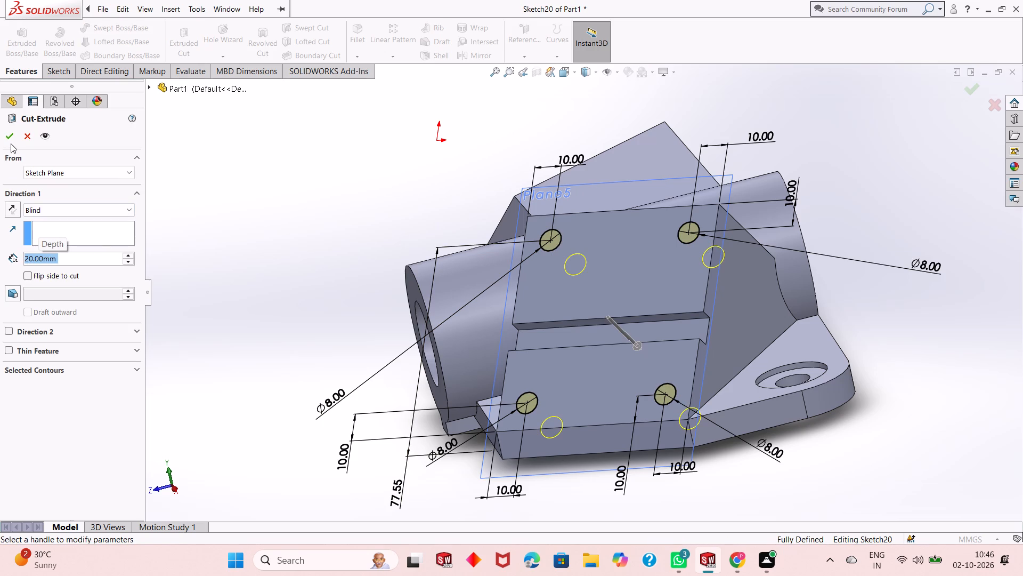
pyautogui.click(11, 136)
pyautogui.press('Escape')
pyautogui.press('Escape')
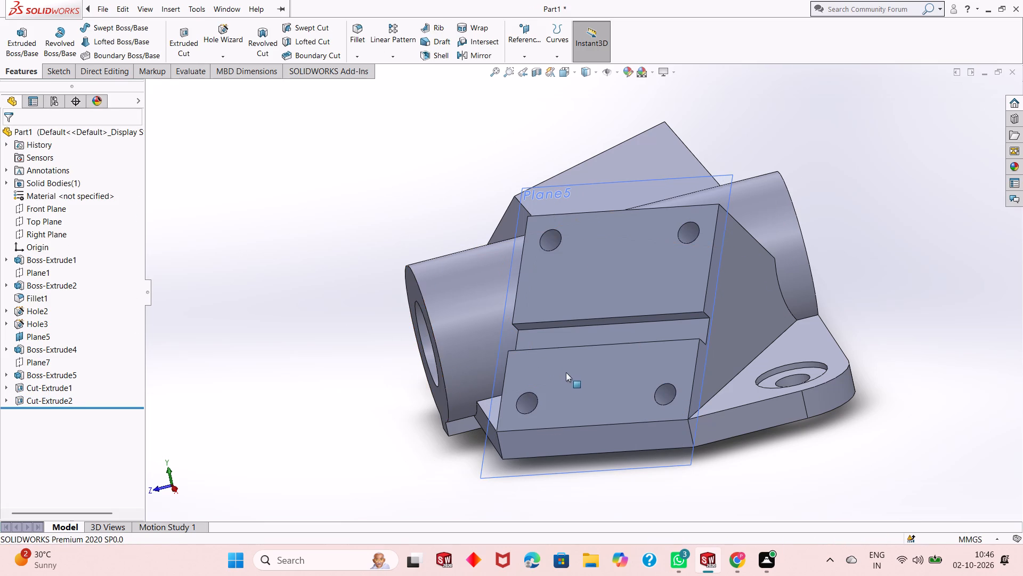
# Hide Plane5, the reference plane on the angled face with the four holes.
pyautogui.moveTo(567, 378); pyautogui.dragTo(507, 394, button='middle')
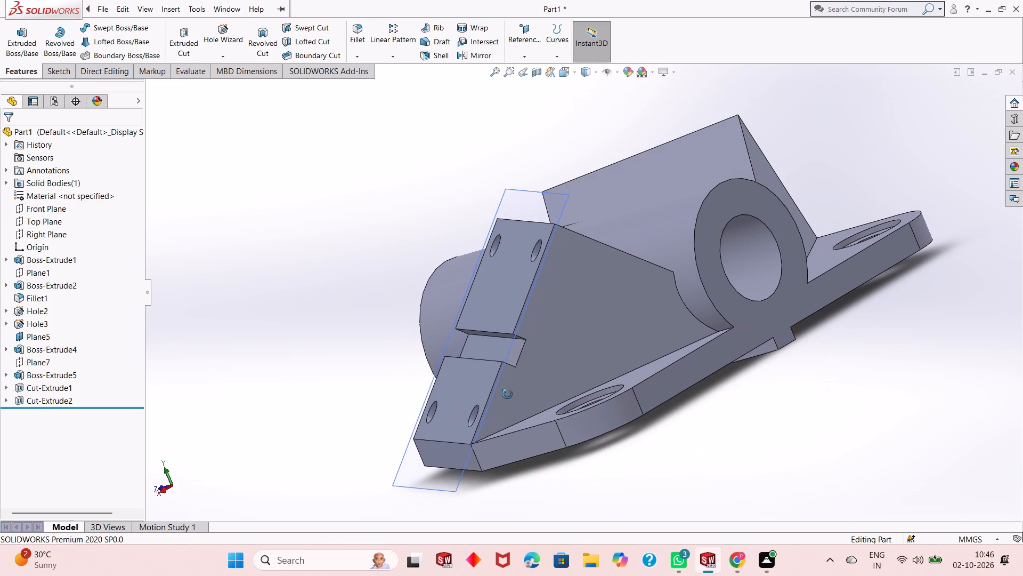
pyautogui.moveTo(507, 394); pyautogui.dragTo(507, 394, button='middle')
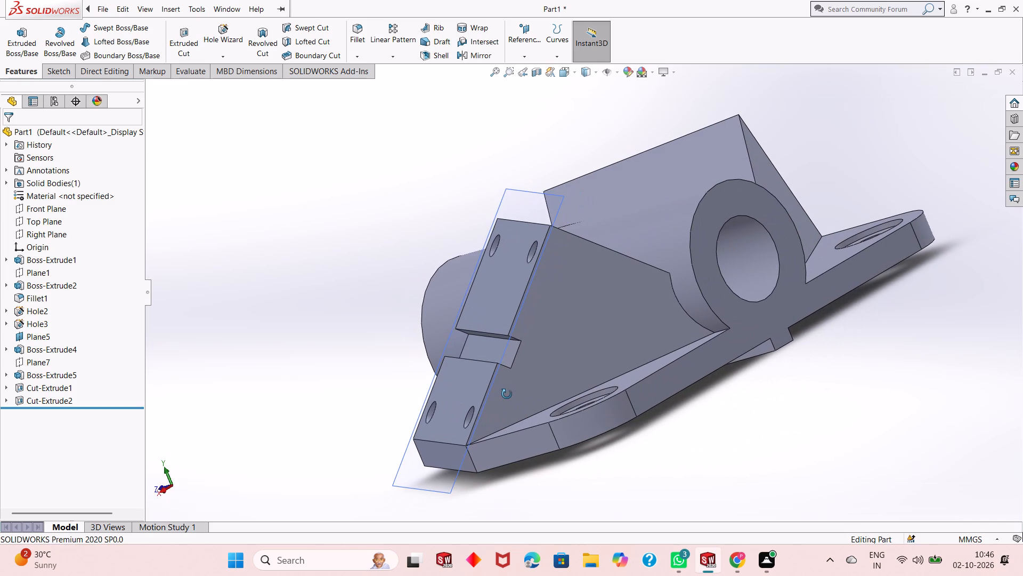
pyautogui.moveTo(507, 394); pyautogui.dragTo(491, 500, button='middle')
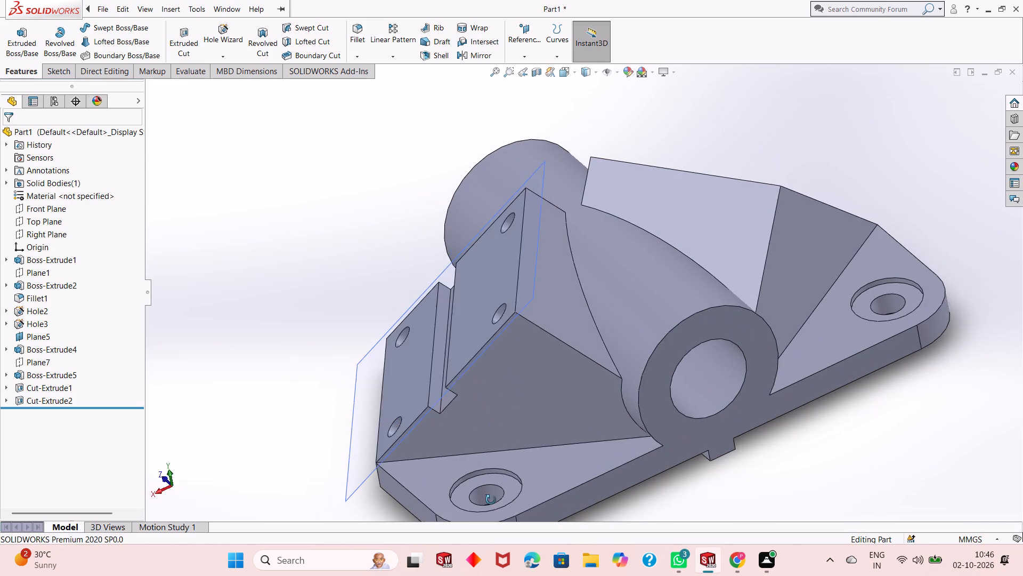
pyautogui.moveTo(491, 500); pyautogui.dragTo(497, 489, button='middle')
pyautogui.moveTo(571, 425); pyautogui.dragTo(587, 346, button='middle')
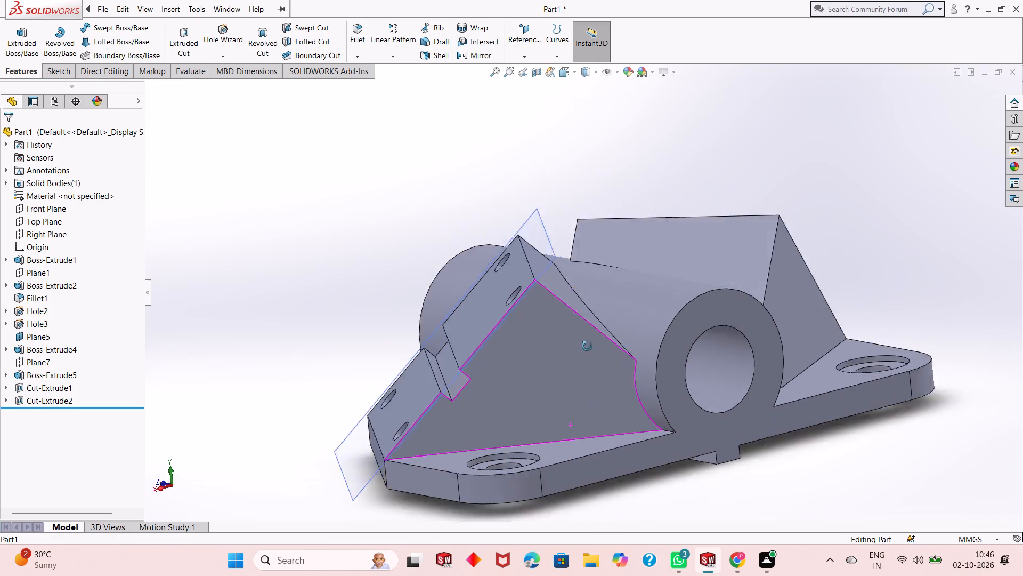
pyautogui.moveTo(587, 346); pyautogui.dragTo(764, 364, button='middle')
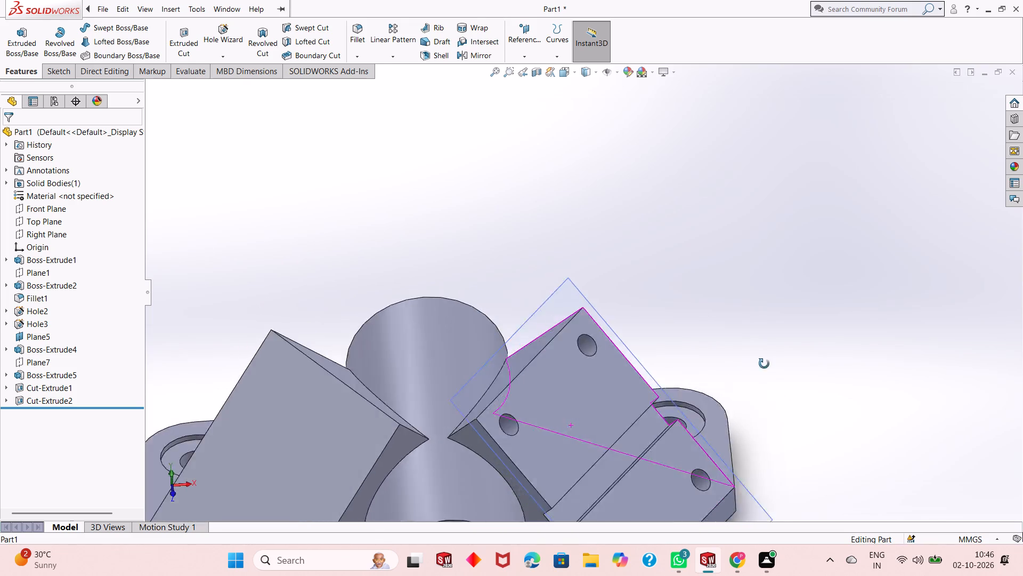
pyautogui.moveTo(764, 364); pyautogui.dragTo(731, 294, button='middle')
pyautogui.rightClick(594, 261)
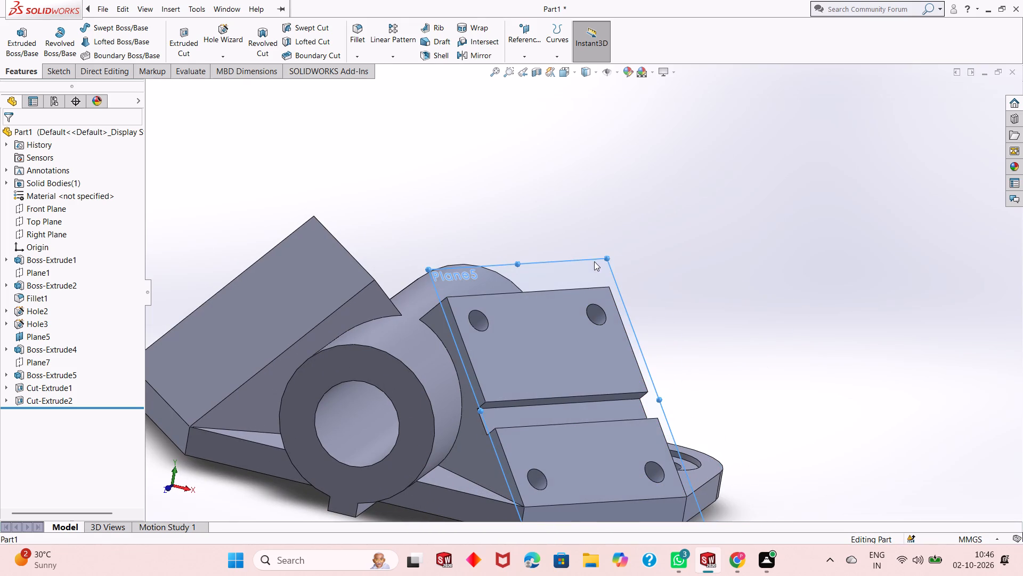
pyautogui.click(637, 245)
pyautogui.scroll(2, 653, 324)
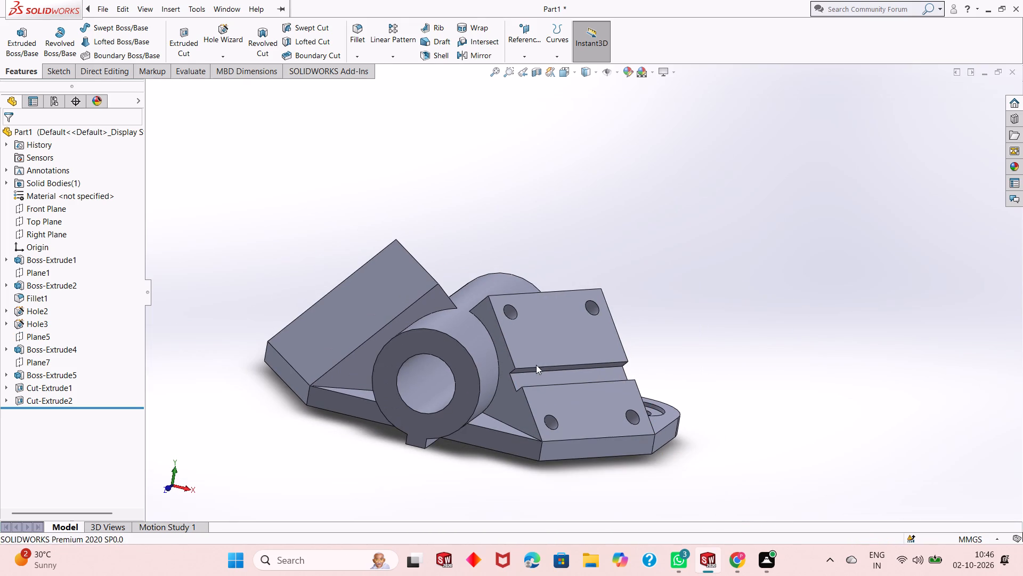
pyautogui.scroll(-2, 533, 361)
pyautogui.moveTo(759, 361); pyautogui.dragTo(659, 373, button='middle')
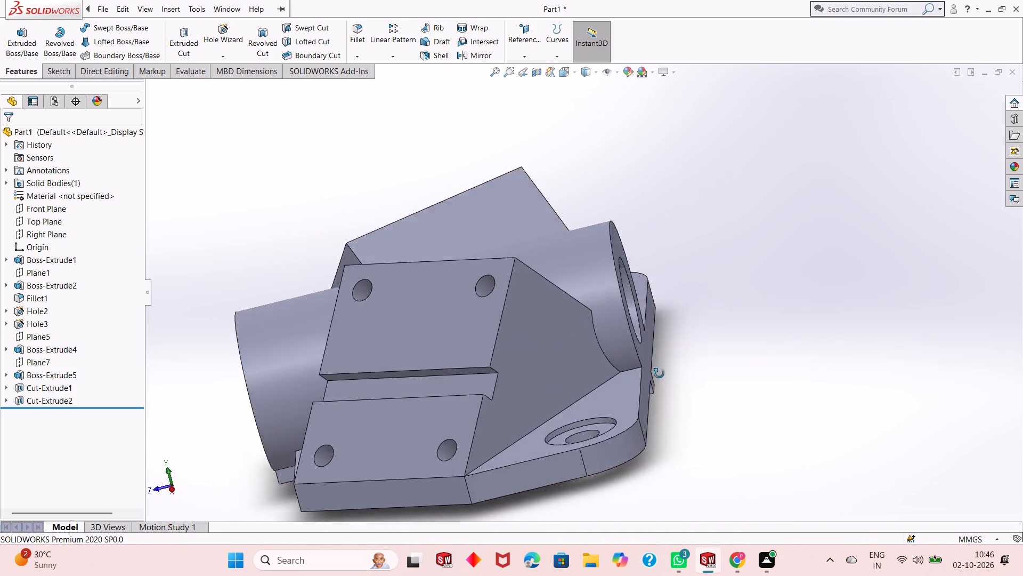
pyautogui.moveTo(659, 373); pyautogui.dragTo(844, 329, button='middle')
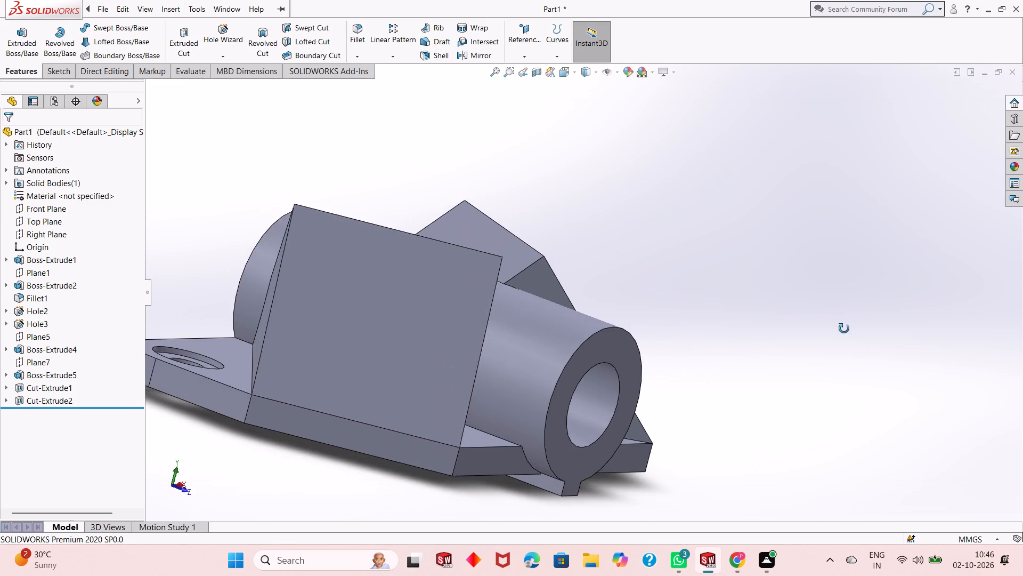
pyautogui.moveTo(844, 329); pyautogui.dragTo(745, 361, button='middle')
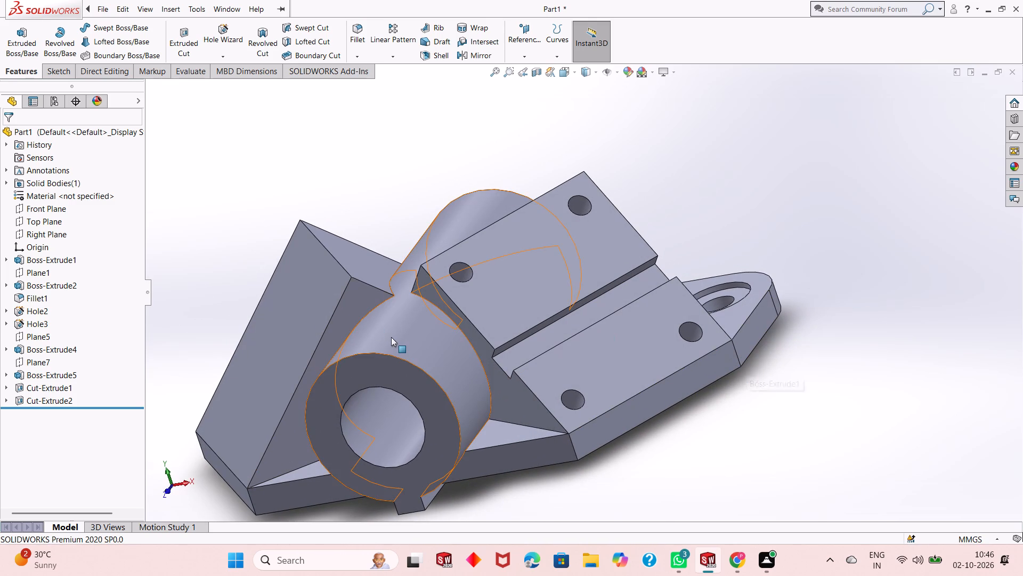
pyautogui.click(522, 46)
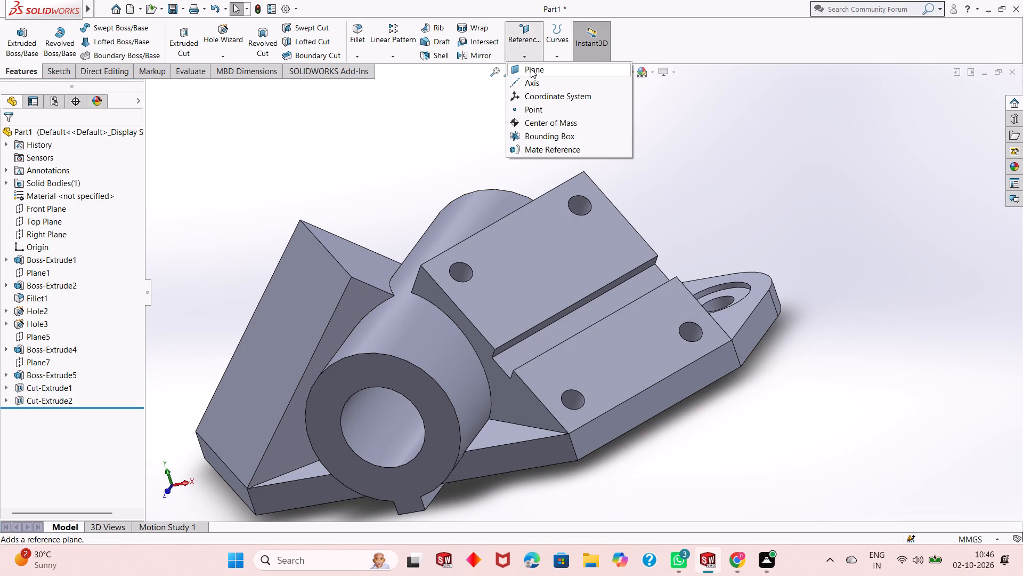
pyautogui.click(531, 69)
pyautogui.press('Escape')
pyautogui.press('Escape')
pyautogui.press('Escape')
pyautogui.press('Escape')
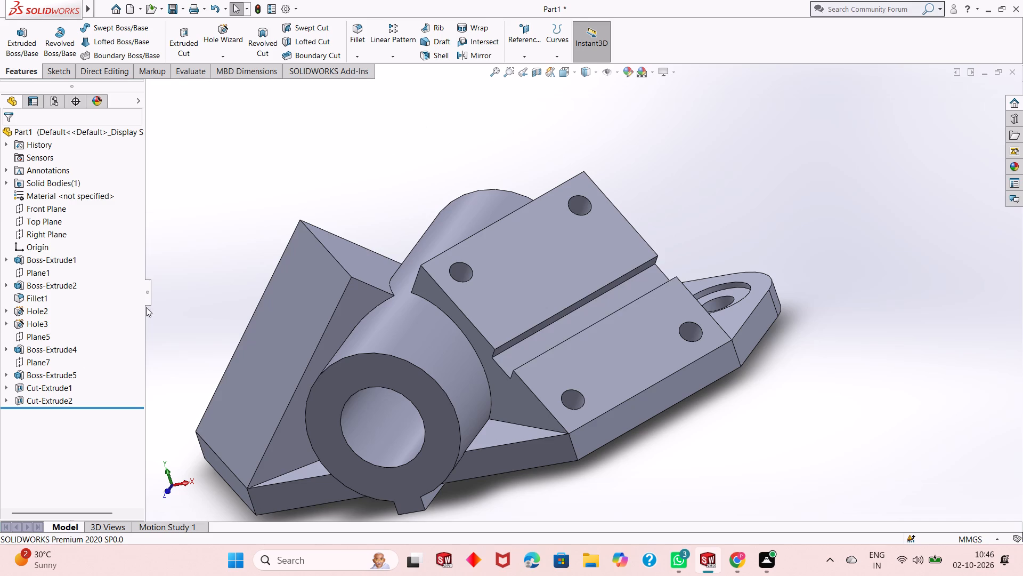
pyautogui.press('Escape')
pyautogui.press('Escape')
# Show Plane7, the 45° reference plane on the opposite angled block.
pyautogui.click(40, 364)
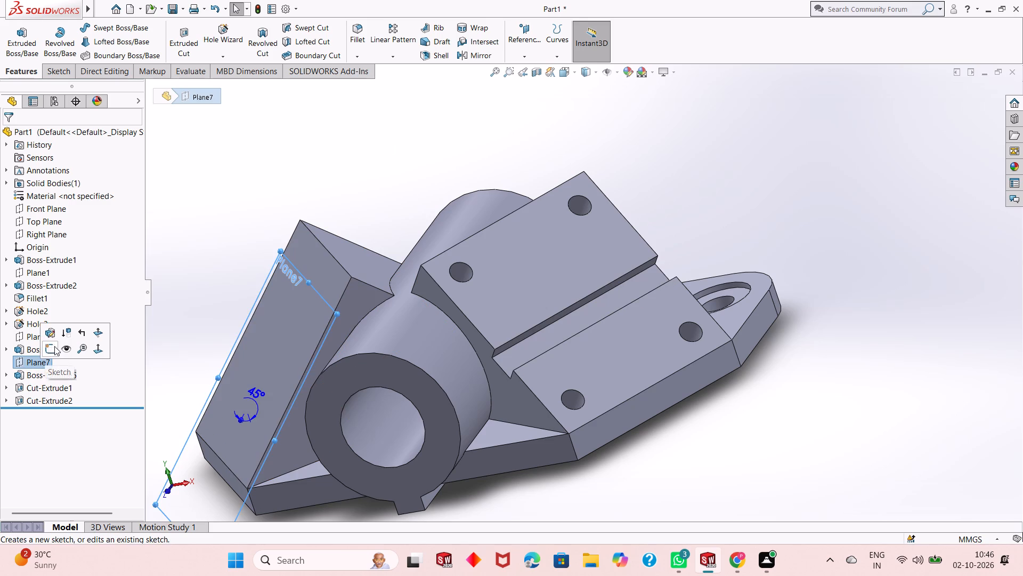
pyautogui.click(61, 354)
pyautogui.scroll(1, 356, 406)
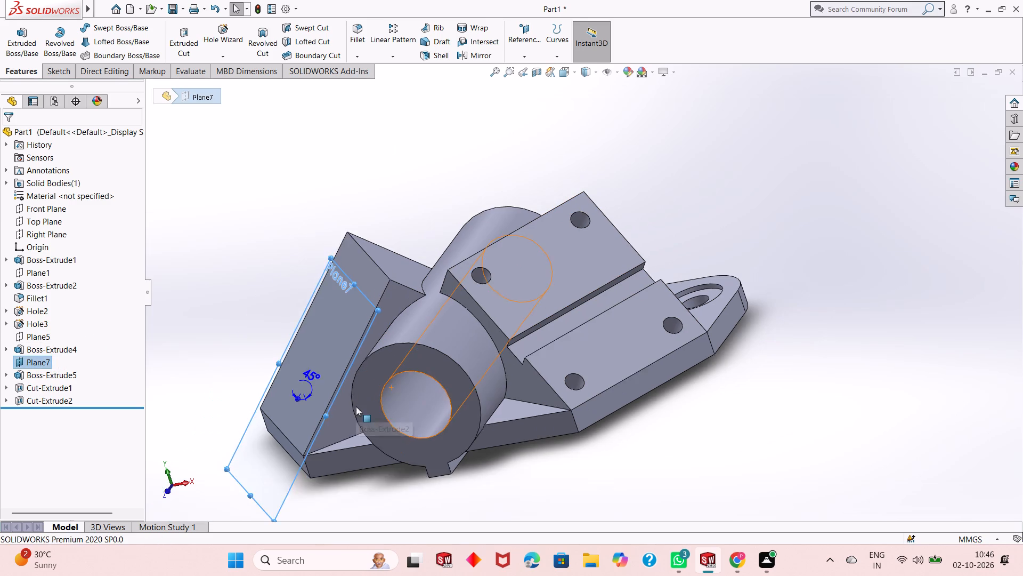
# Sketch on Plane7 a rectangle about 72 mm wide and 18.5 mm high, spanning the angled block's face from side edge to side edge.
pyautogui.scroll(1, 356, 406)
pyautogui.moveTo(359, 408); pyautogui.dragTo(455, 347, button='middle')
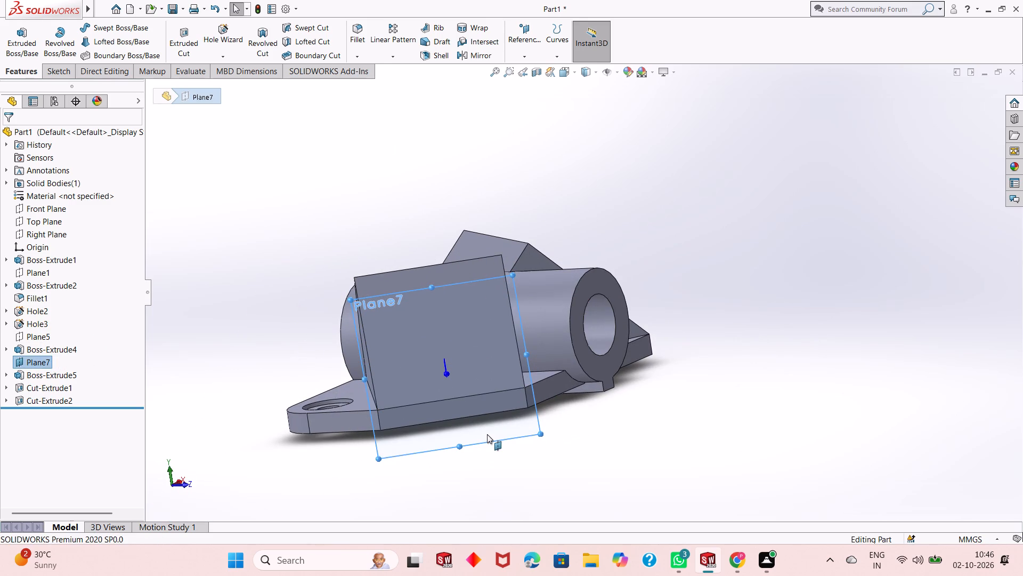
pyautogui.click(489, 434)
pyautogui.click(538, 402)
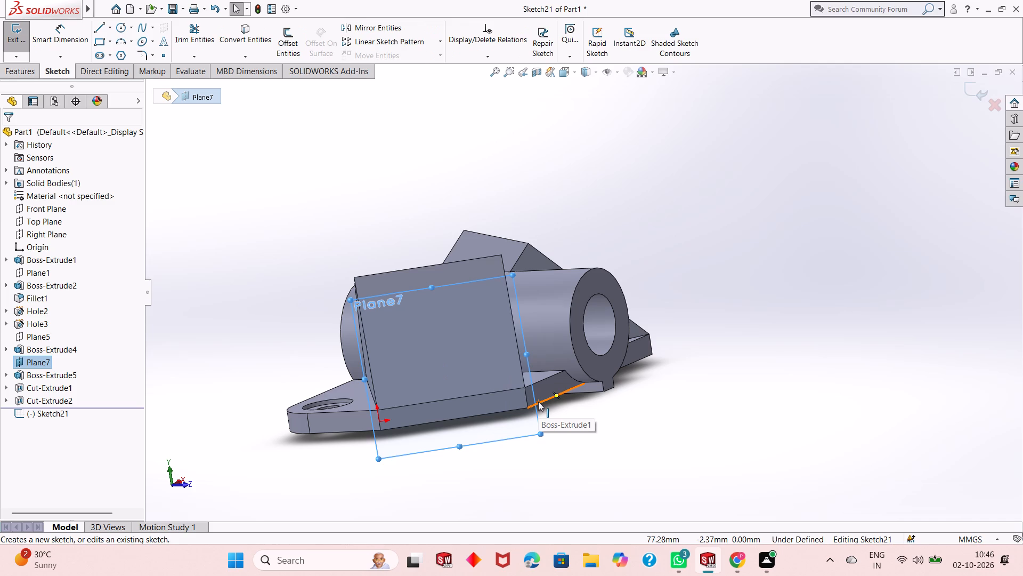
pyautogui.hotkey('ctrl', '8')
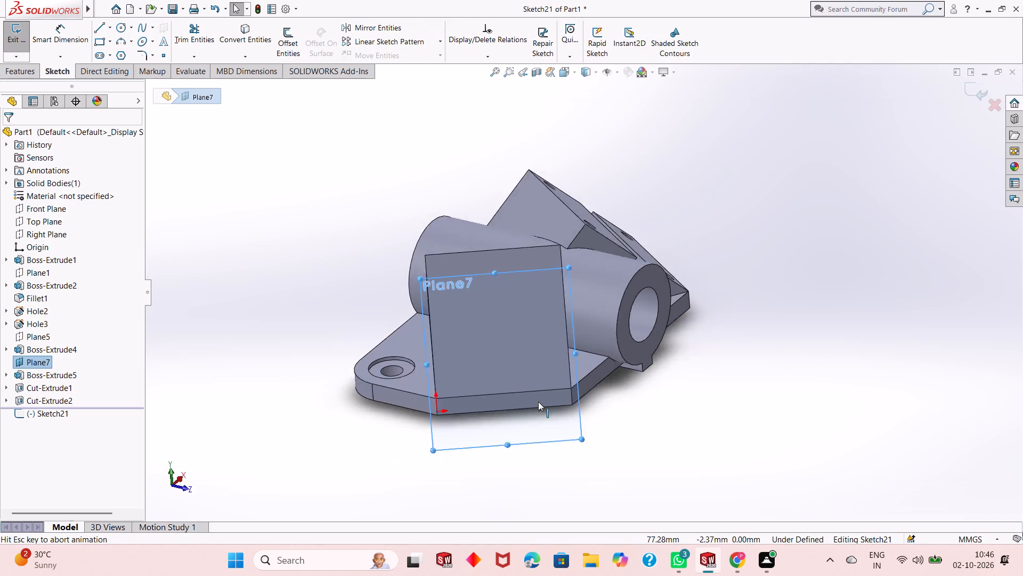
pyautogui.scroll(-2, 538, 342)
pyautogui.press('Escape')
pyautogui.press('Escape')
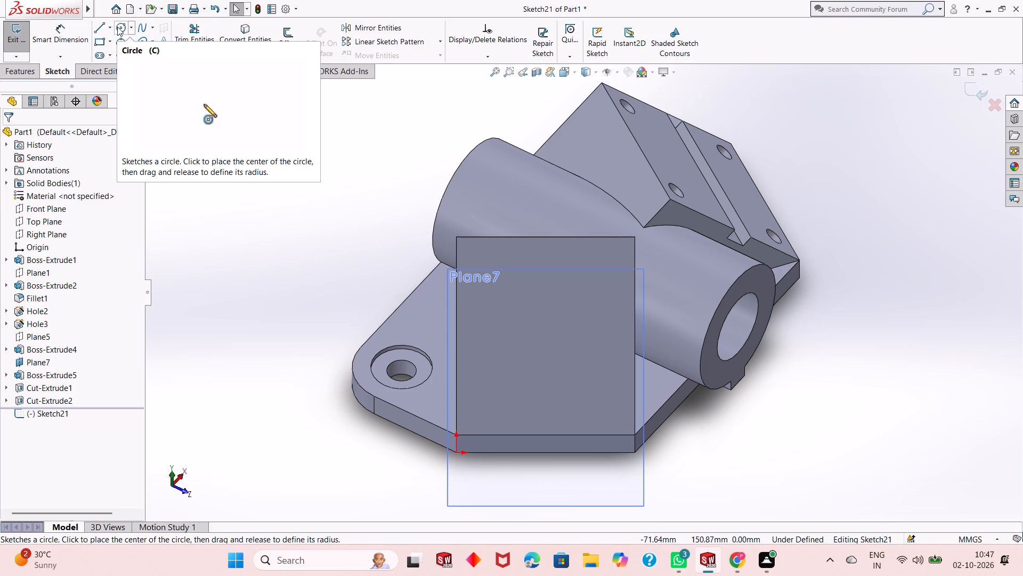
pyautogui.click(99, 44)
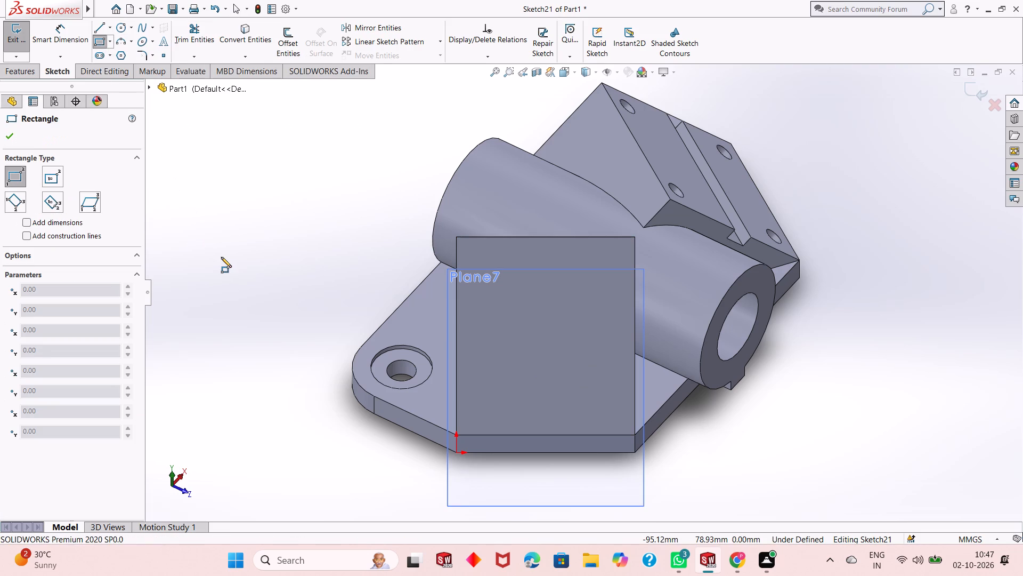
pyautogui.click(456, 312)
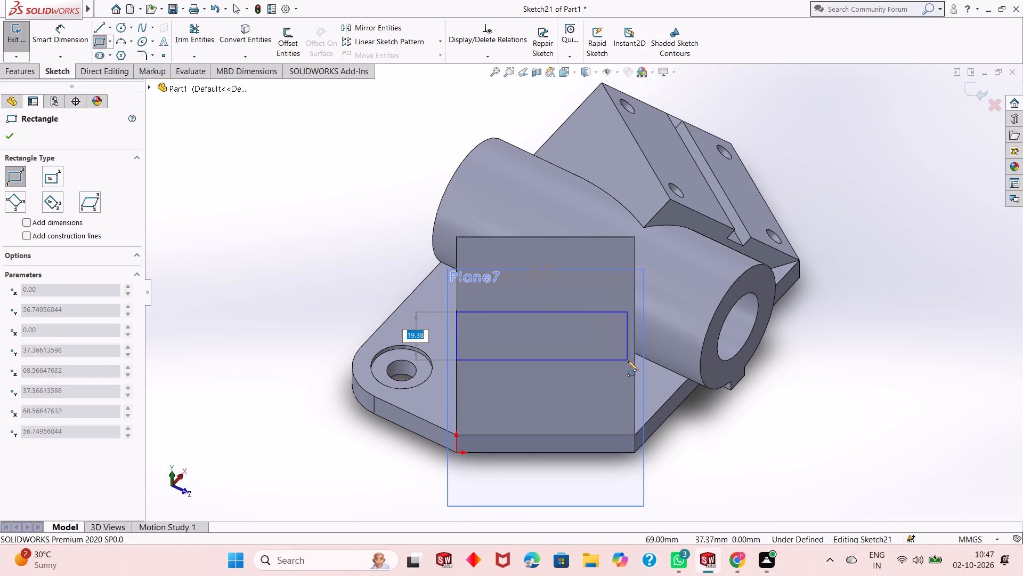
pyautogui.click(634, 358)
pyautogui.press('Escape')
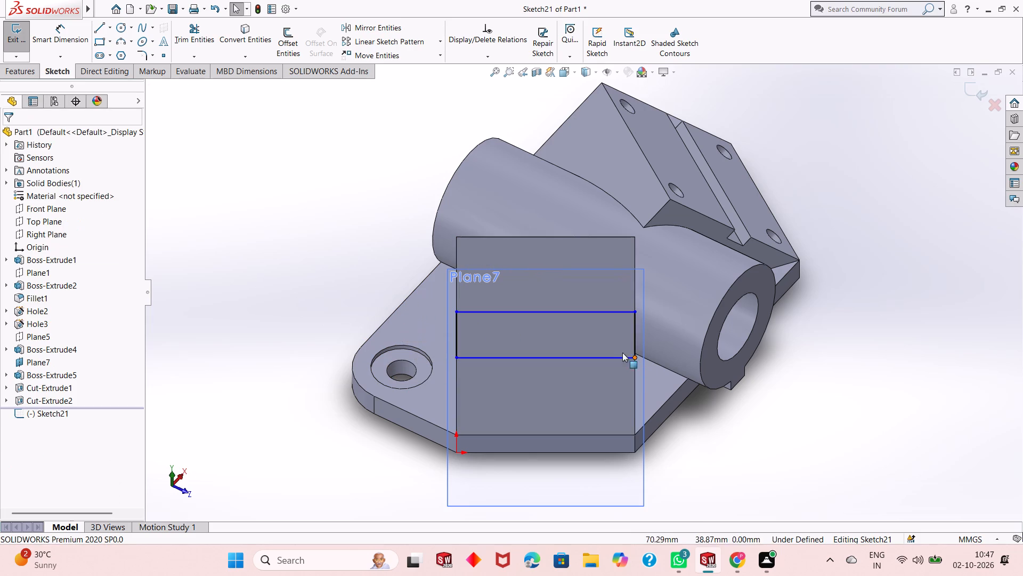
pyautogui.press('Escape')
pyautogui.press('Escape')
pyautogui.press('Escape')
# Dimension the rectangle's height as 10 mm.
pyautogui.click(72, 47)
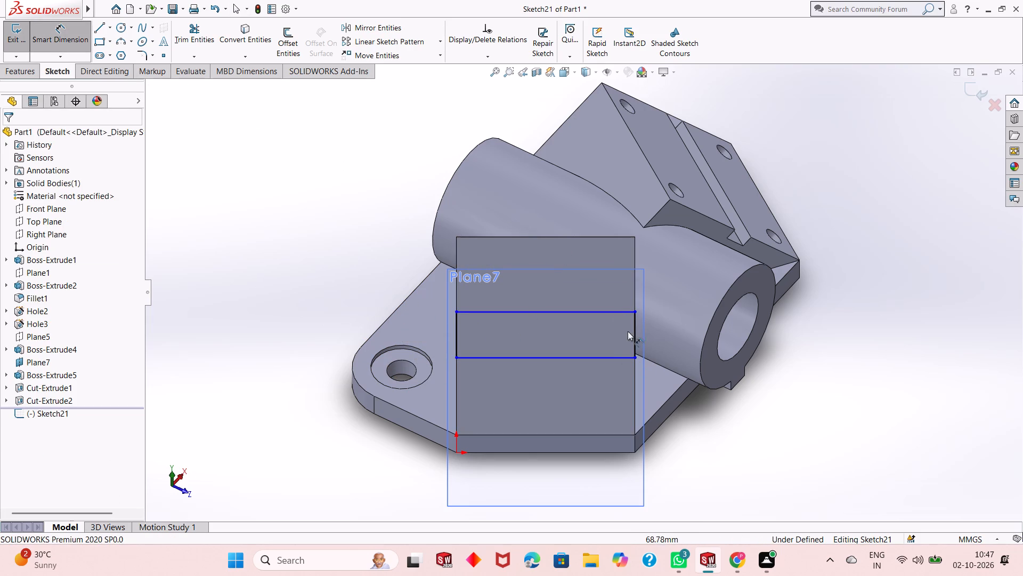
pyautogui.click(636, 338)
pyautogui.click(807, 337)
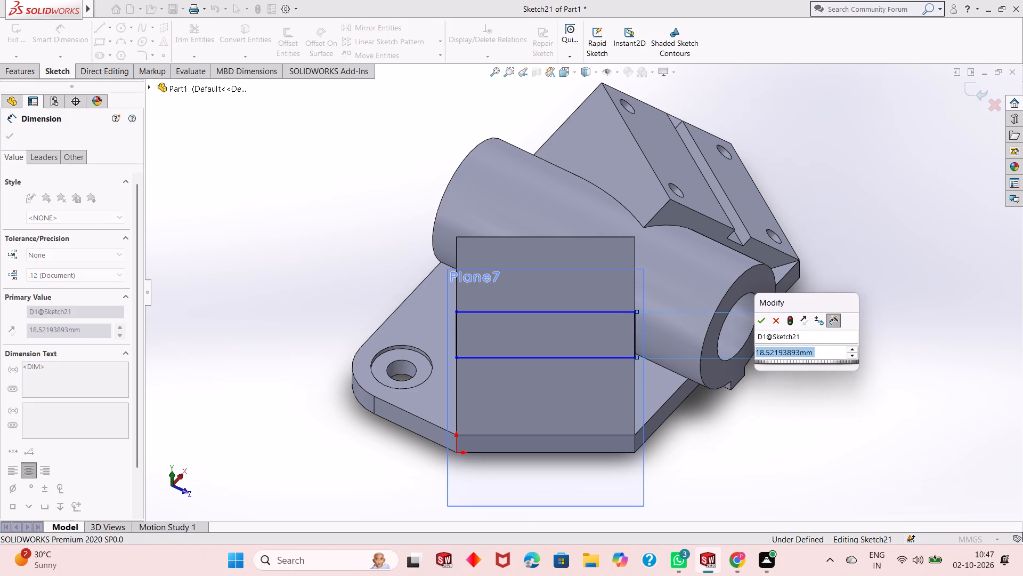
pyautogui.write('10')
pyautogui.press('Return')
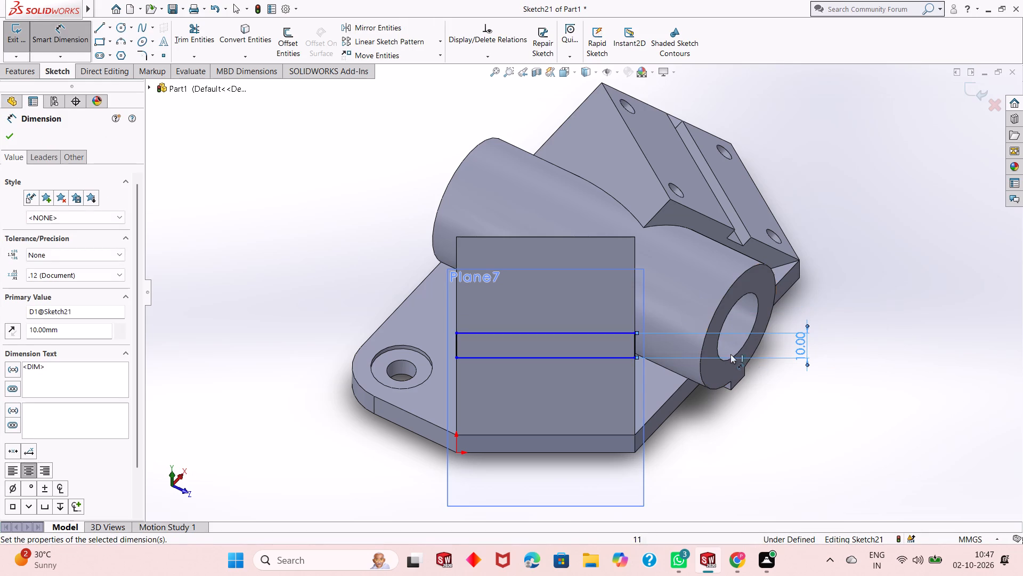
# Dimension the rectangle's lower edge 30 mm from the bottom edge of the angled block's face.
pyautogui.click(519, 358)
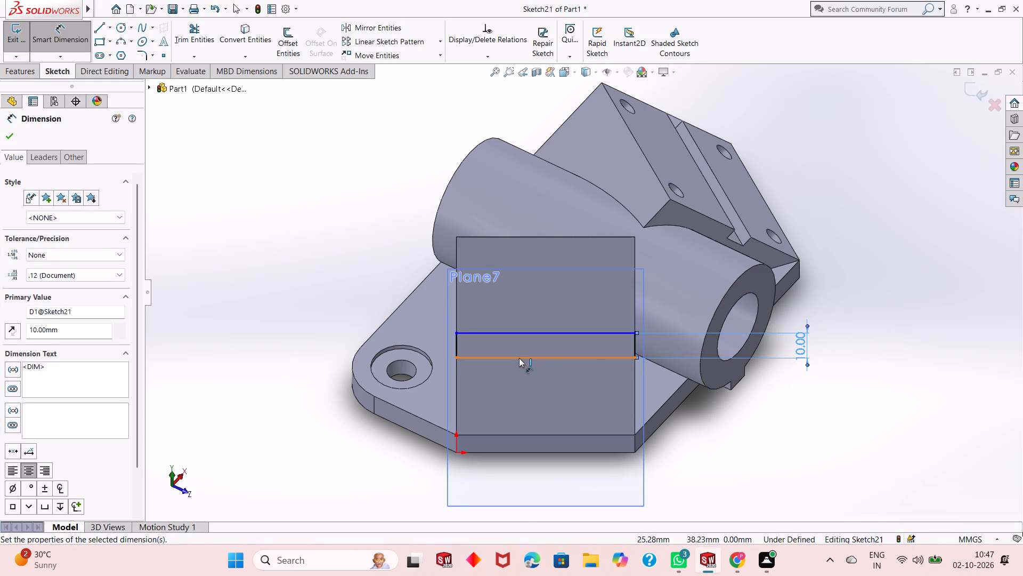
pyautogui.click(538, 435)
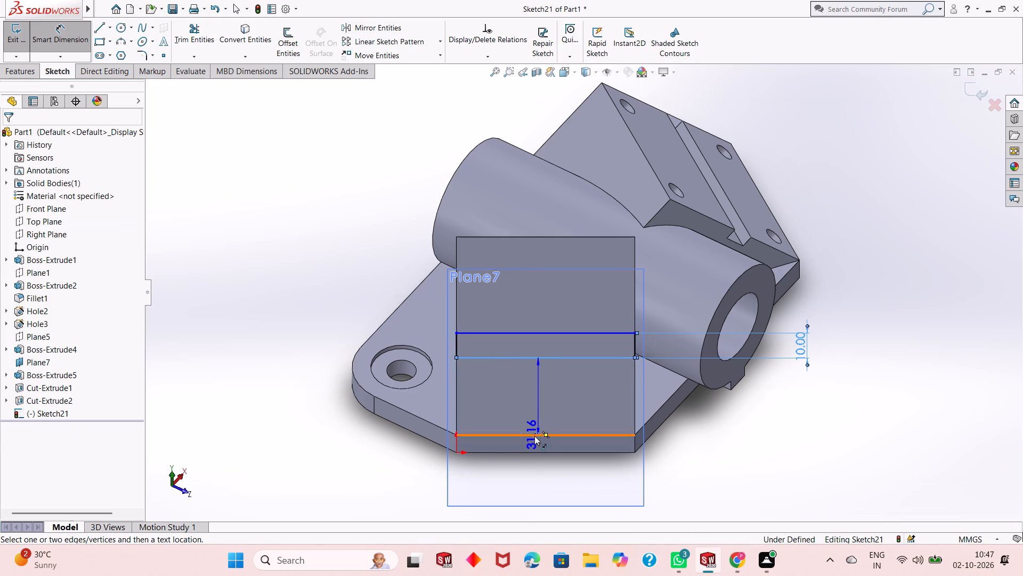
pyautogui.click(351, 463)
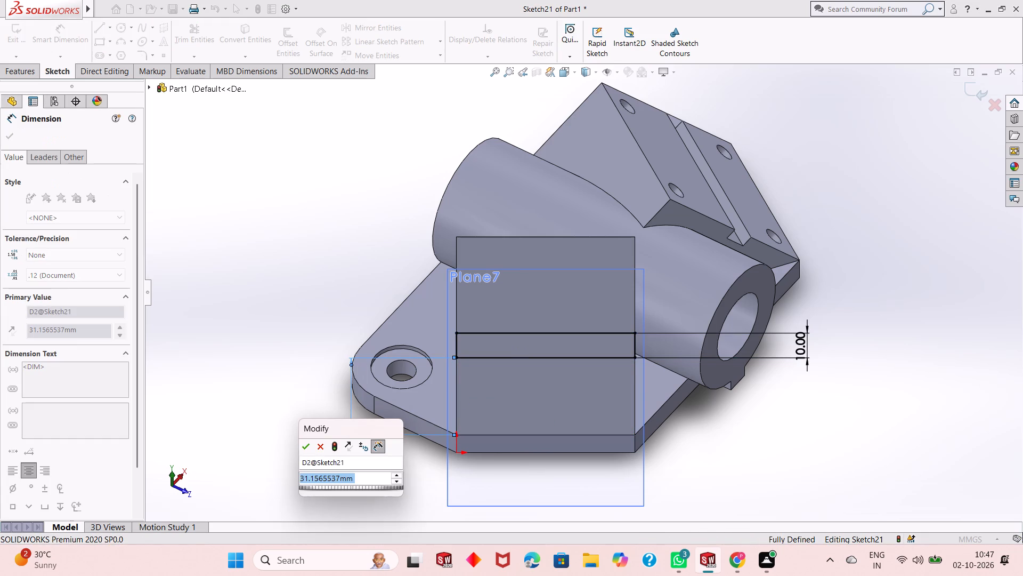
pyautogui.write('30')
pyautogui.press('Return')
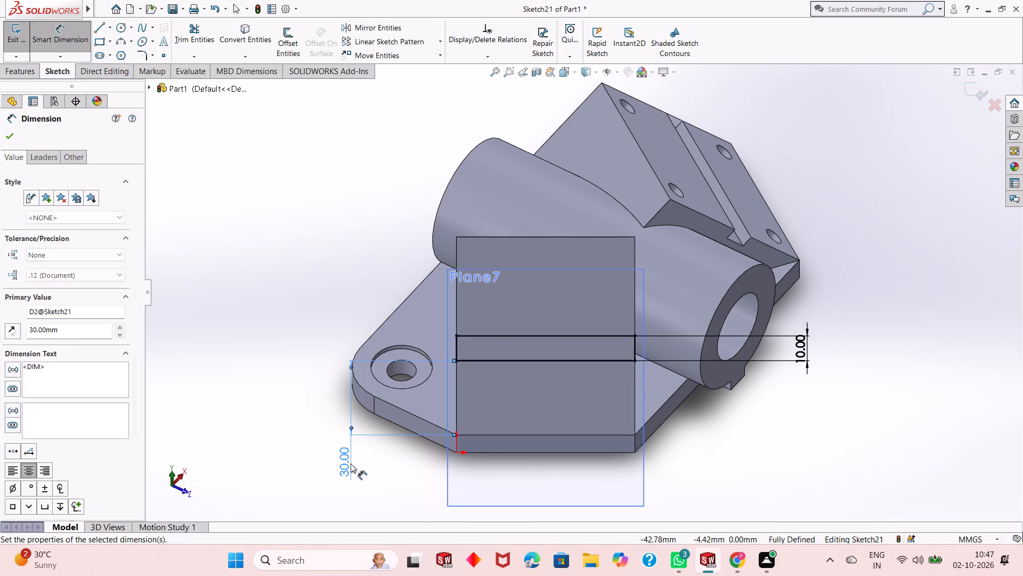
pyautogui.rightClick(213, 259)
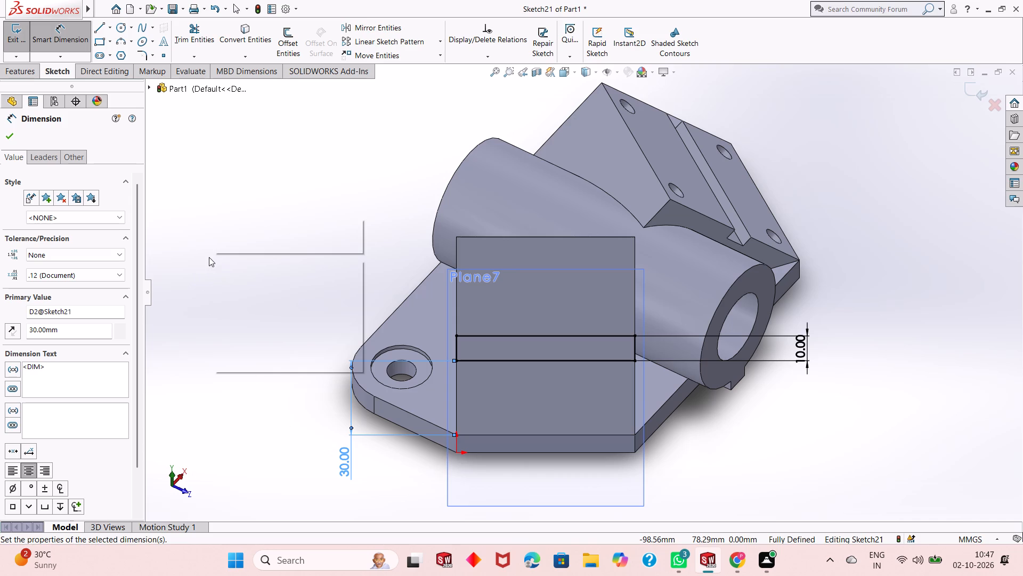
pyautogui.click(247, 293)
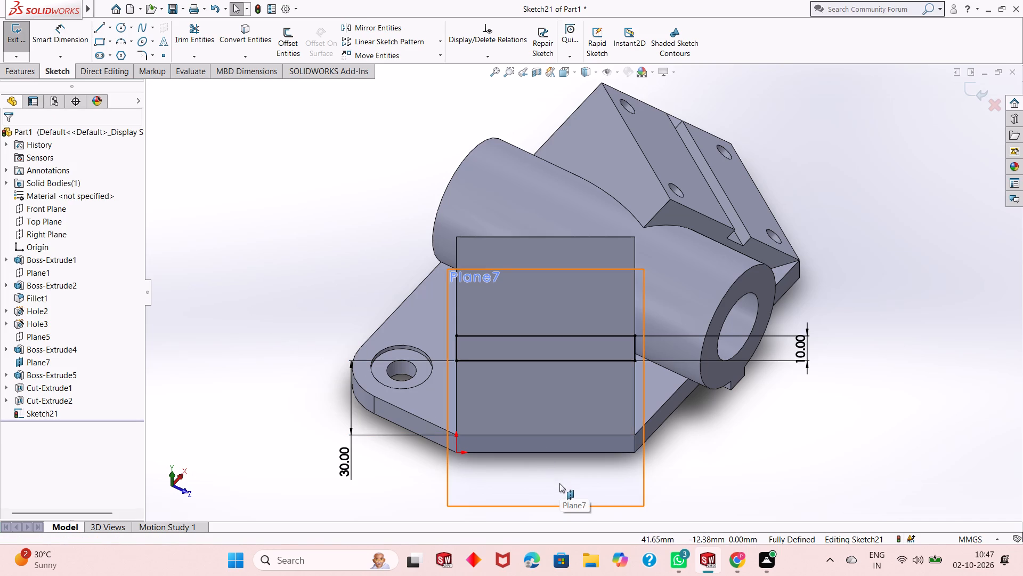
# Cut-extrude the rectangle into the angled block with a blind depth of 5 mm.
pyautogui.moveTo(559, 483); pyautogui.dragTo(566, 449, button='middle')
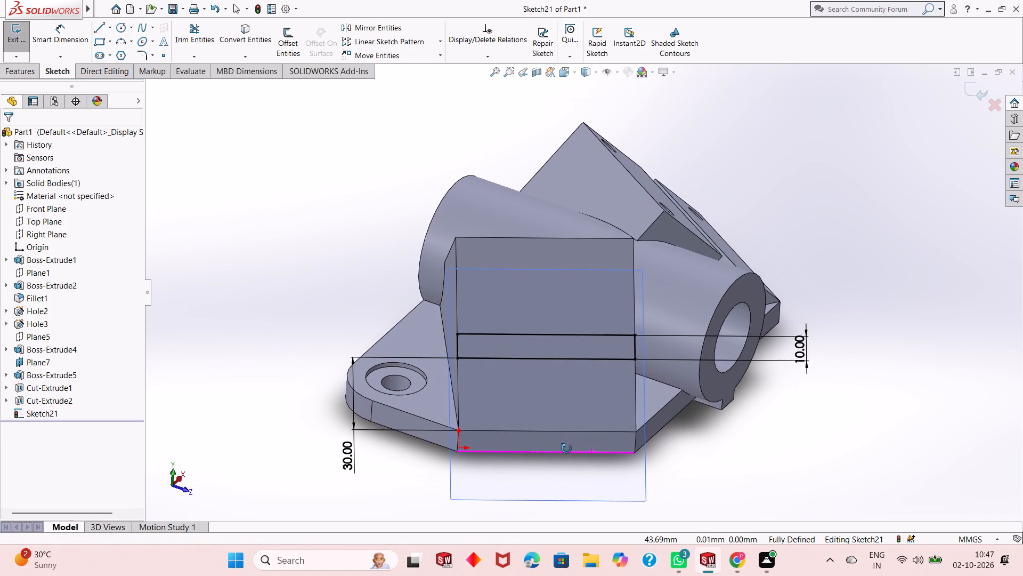
pyautogui.moveTo(566, 449); pyautogui.dragTo(619, 429, button='middle')
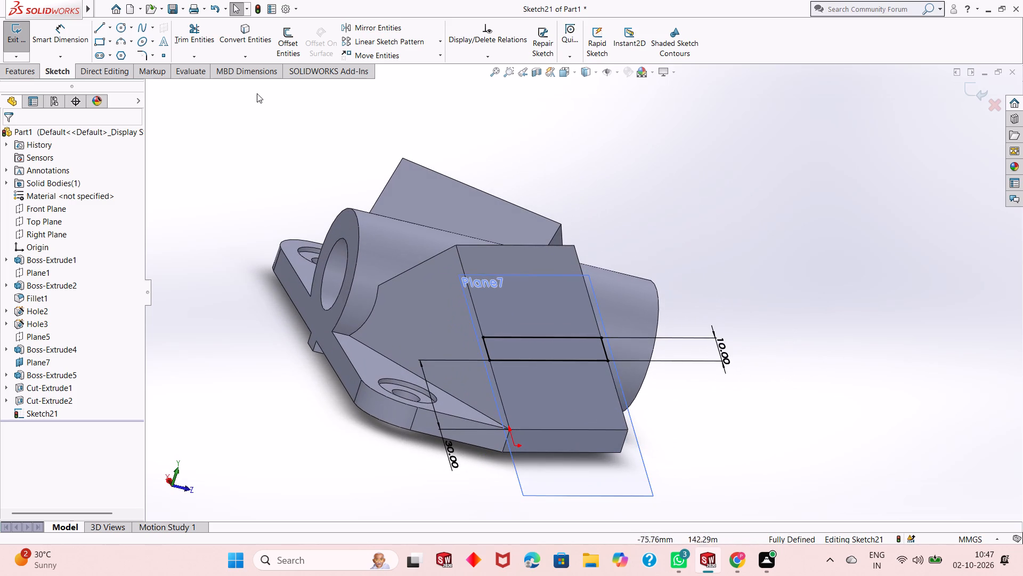
pyautogui.click(24, 69)
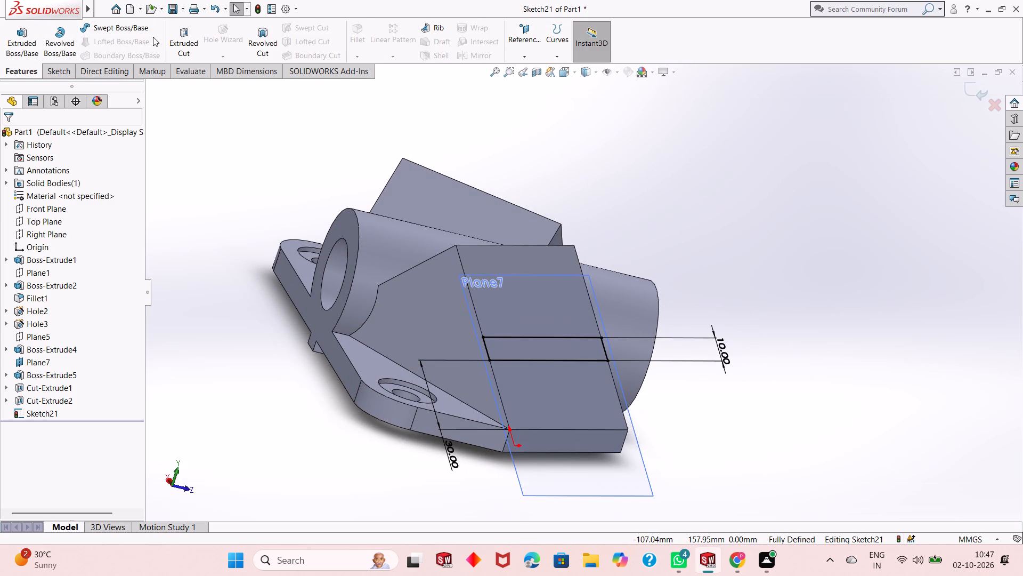
pyautogui.click(177, 37)
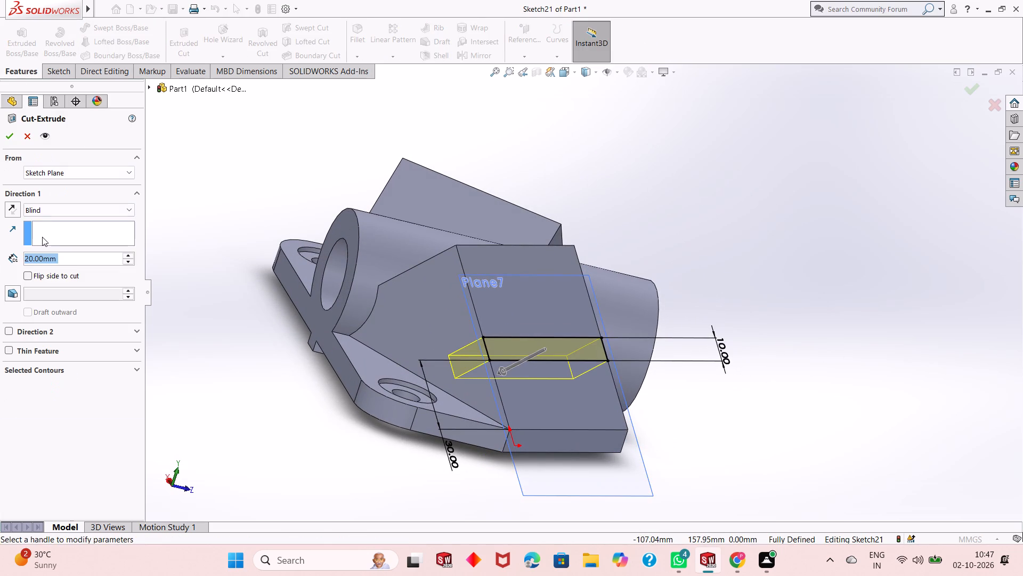
pyautogui.press('5')
pyautogui.press('Return')
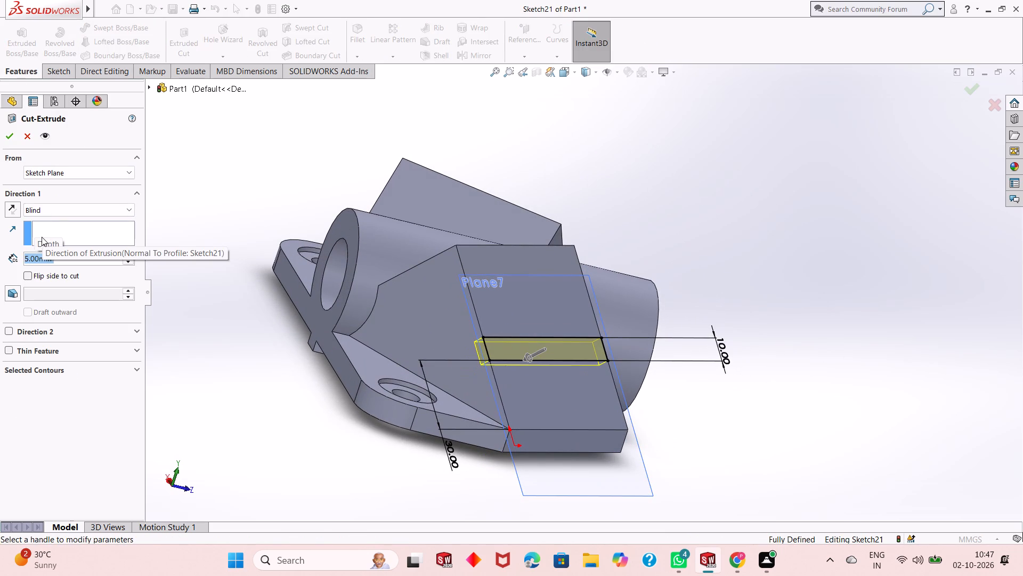
pyautogui.click(9, 140)
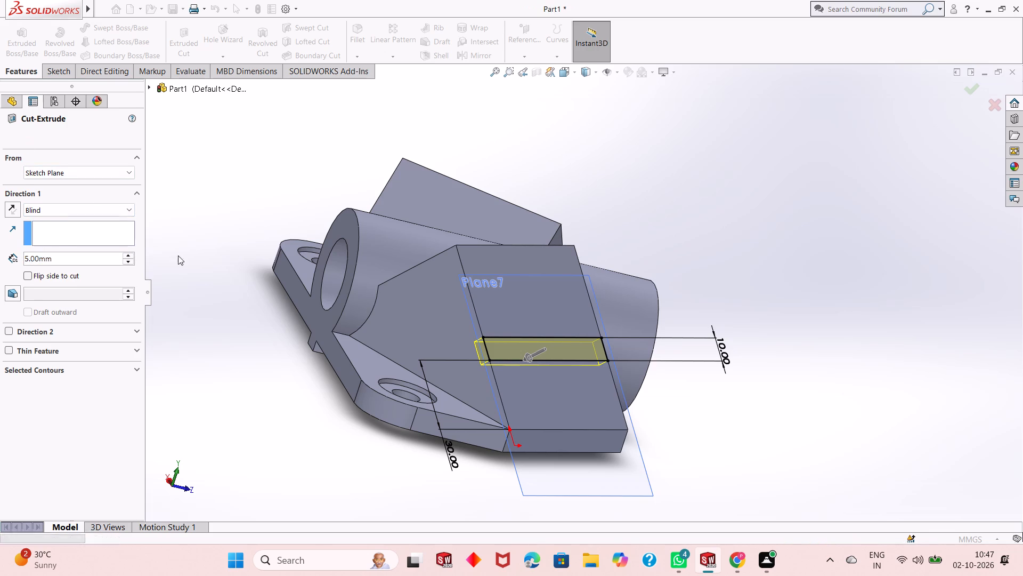
pyautogui.press('Escape')
pyautogui.press('Escape')
# Sketch on Plane7 four circles with radii of about 4.7 to 5.6 mm, one near each corner of the grooved angled face.
pyautogui.moveTo(686, 417); pyautogui.dragTo(678, 381, button='middle')
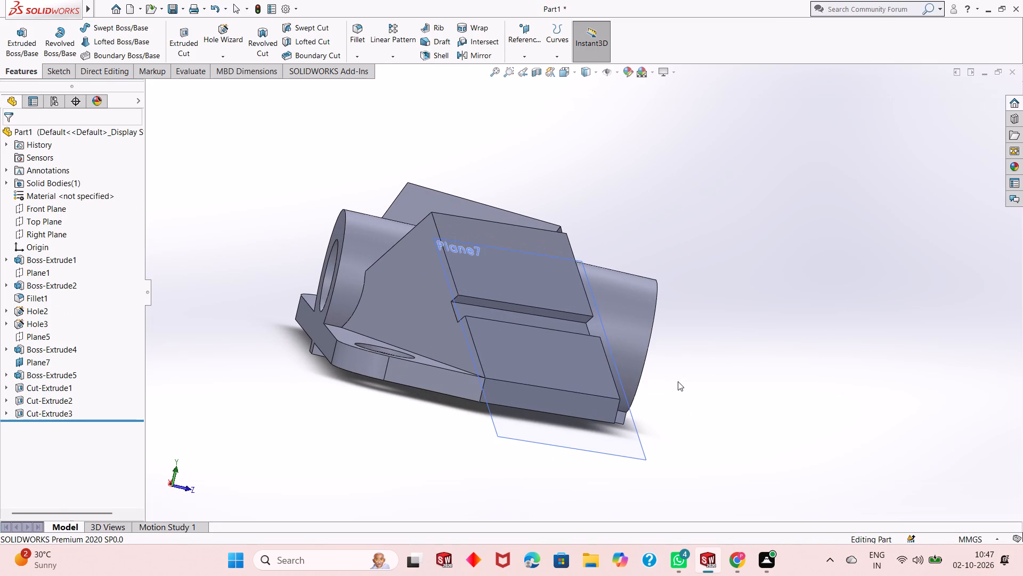
pyautogui.hotkey('ctrl', '8')
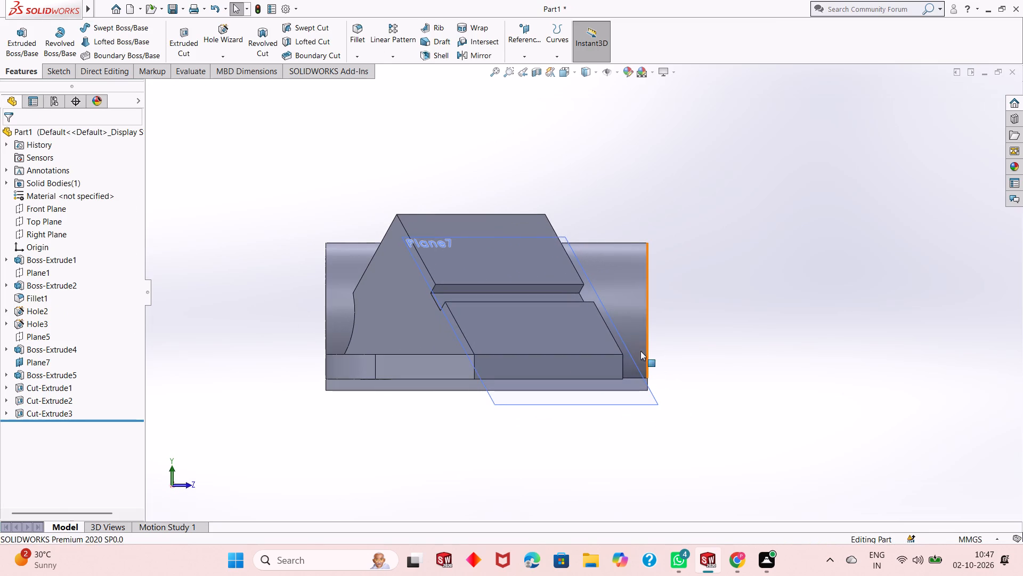
pyautogui.click(618, 397)
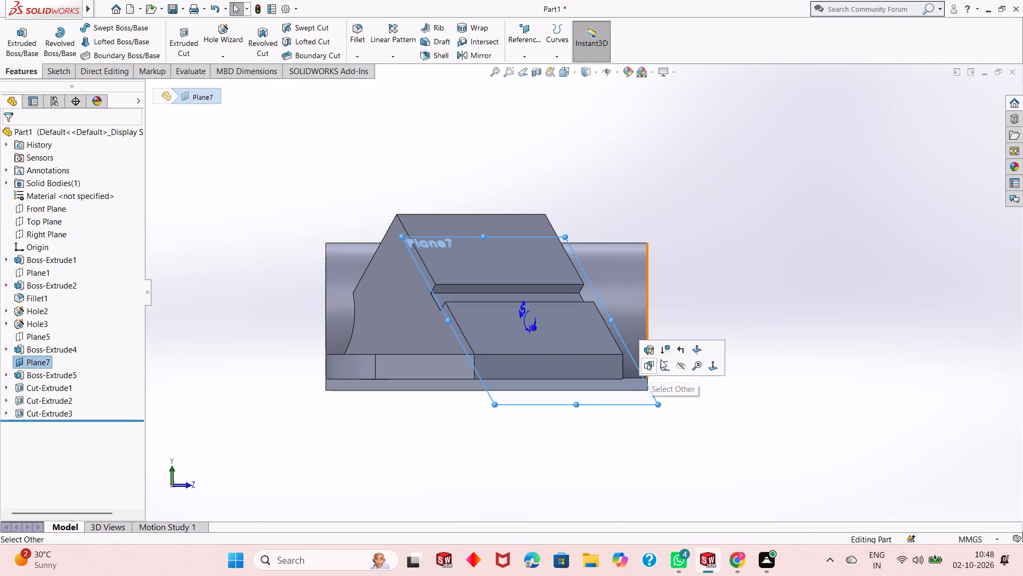
pyautogui.click(667, 365)
pyautogui.hotkey('ctrl', '8')
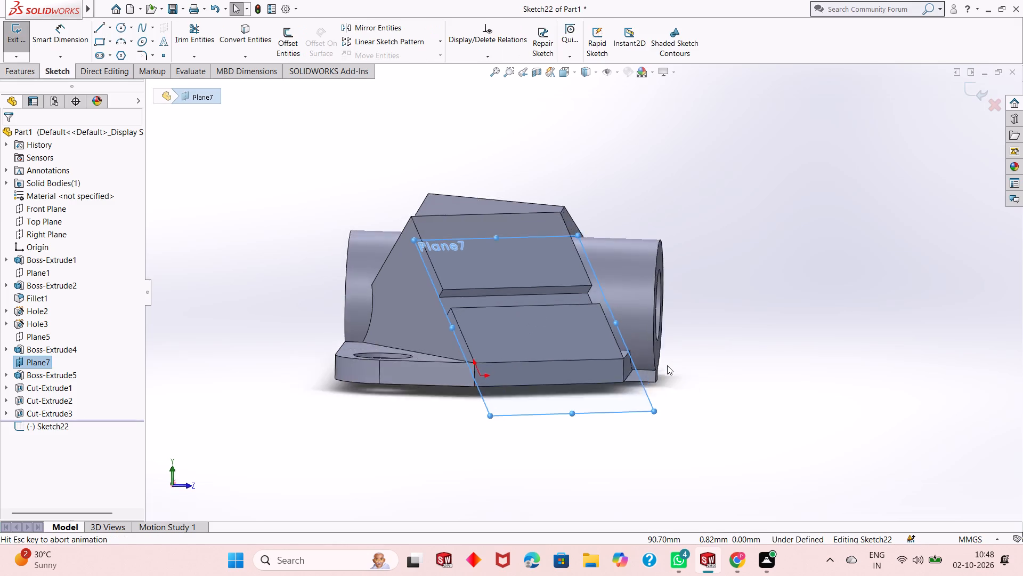
pyautogui.scroll(-2, 549, 325)
pyautogui.press('Escape')
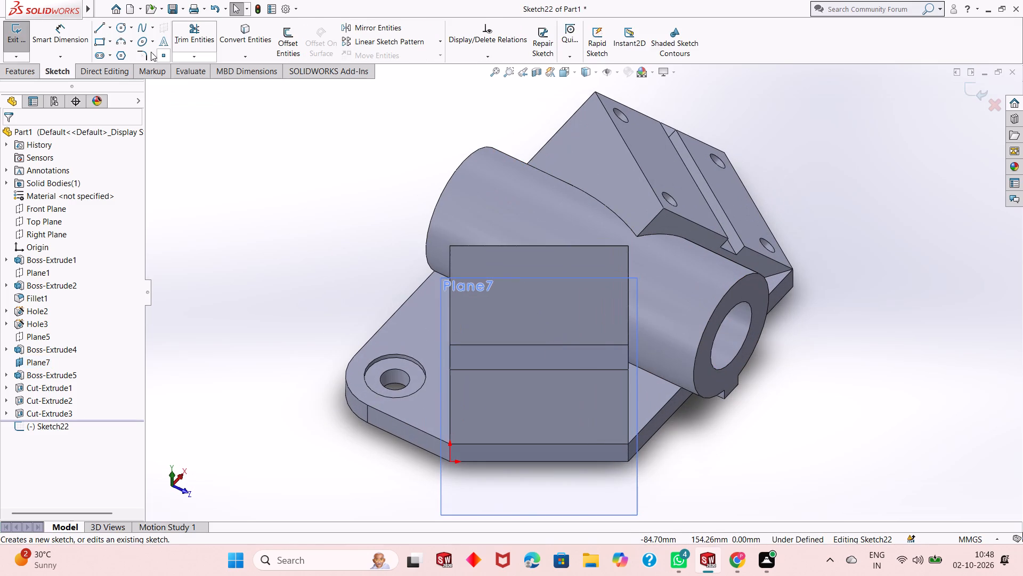
pyautogui.click(124, 28)
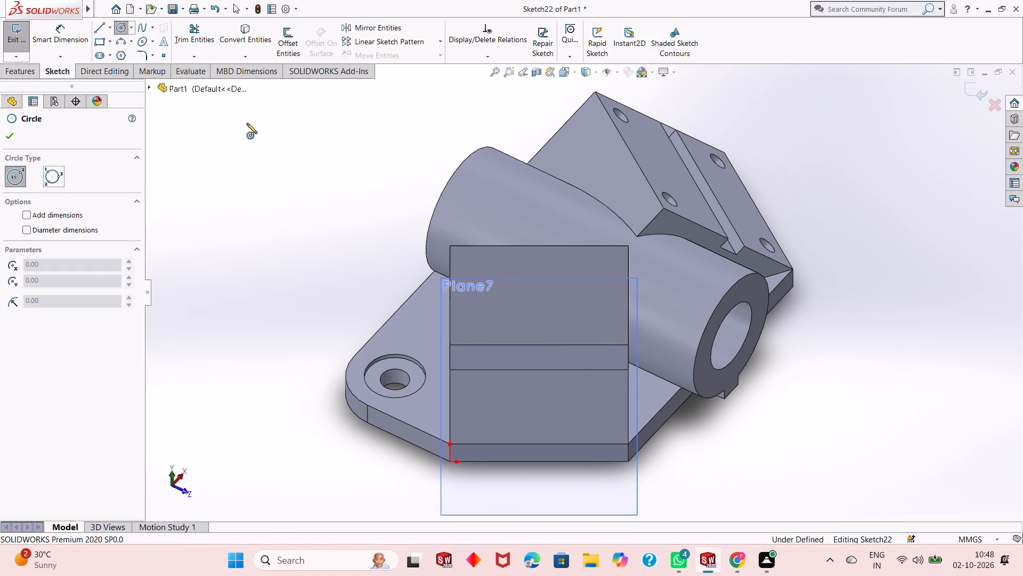
pyautogui.click(474, 273)
pyautogui.click(475, 284)
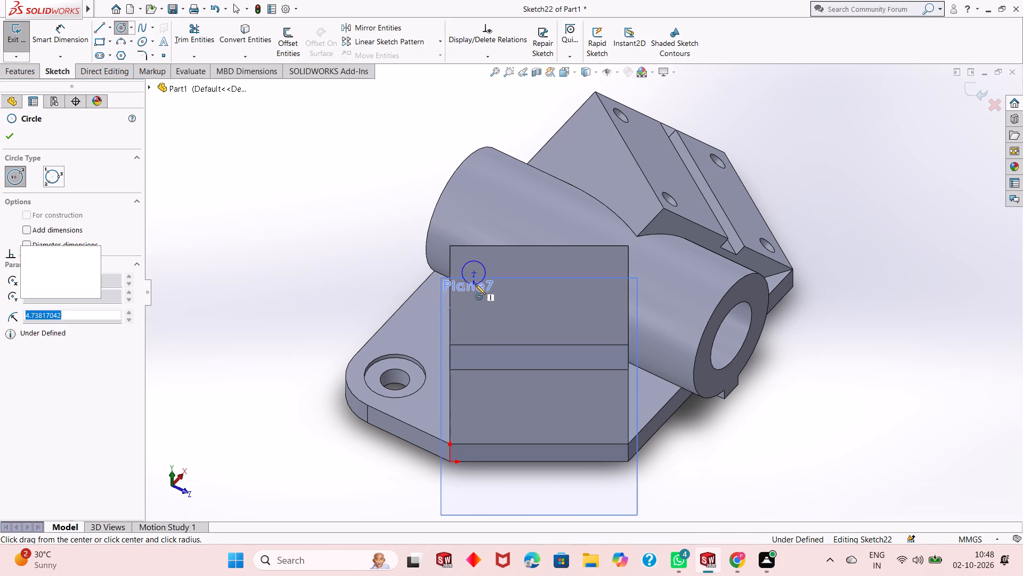
pyautogui.click(599, 271)
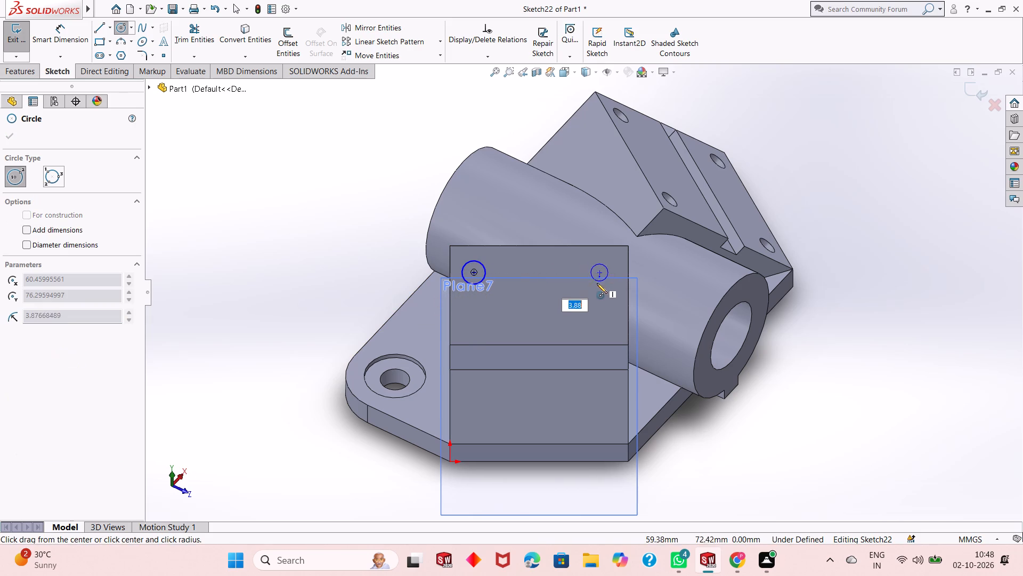
pyautogui.click(596, 284)
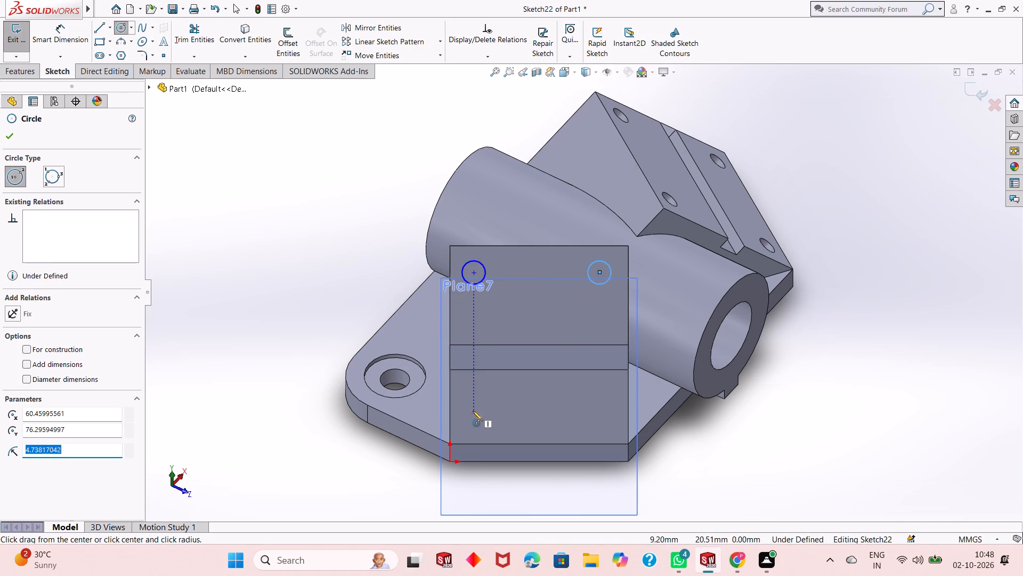
pyautogui.click(473, 411)
pyautogui.click(477, 398)
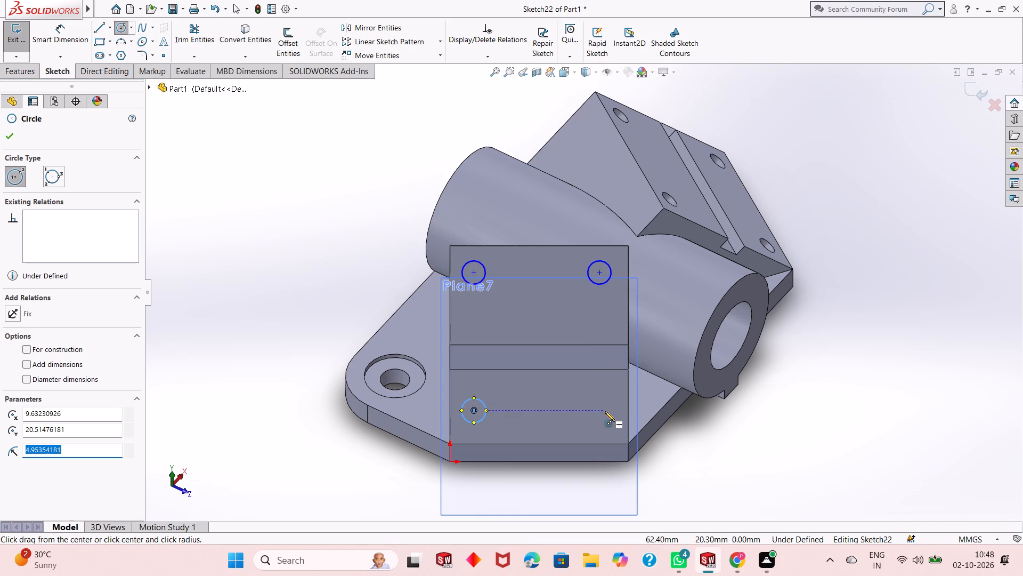
pyautogui.click(602, 411)
pyautogui.click(603, 397)
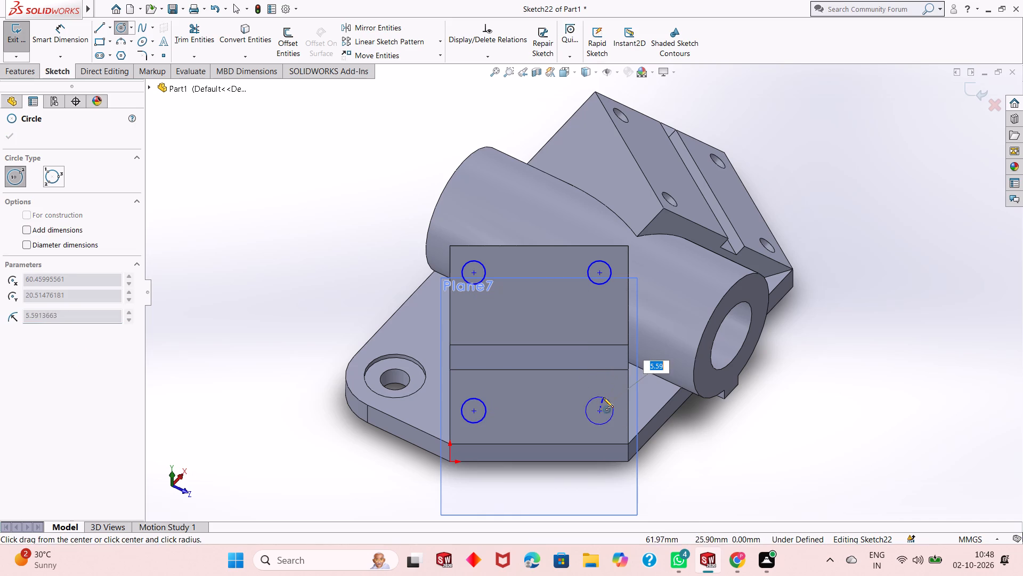
pyautogui.rightClick(246, 193)
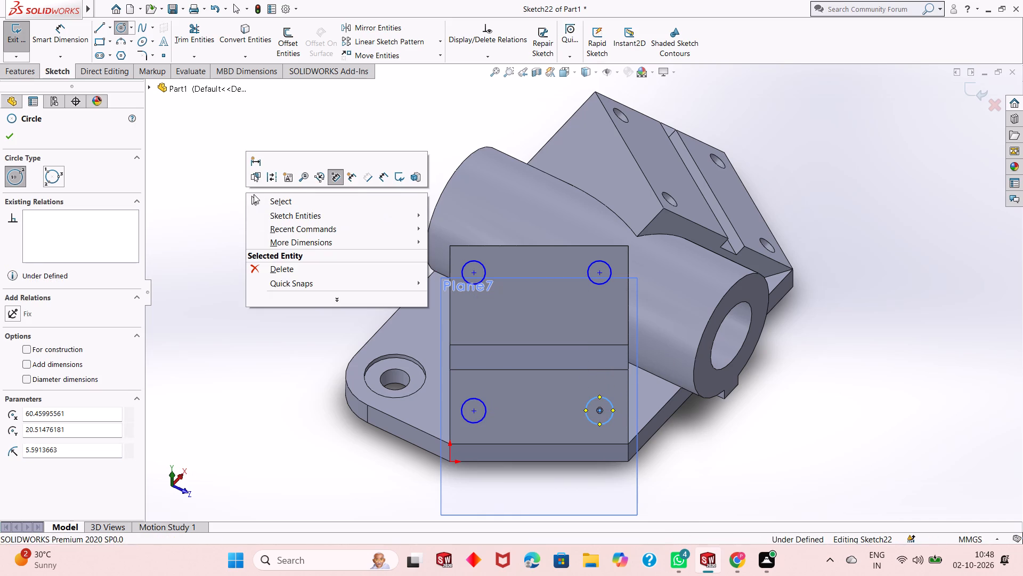
pyautogui.click(257, 197)
# Dimension the diameter of the upper-left circle on the grooved angled face as 8 mm.
pyautogui.click(71, 32)
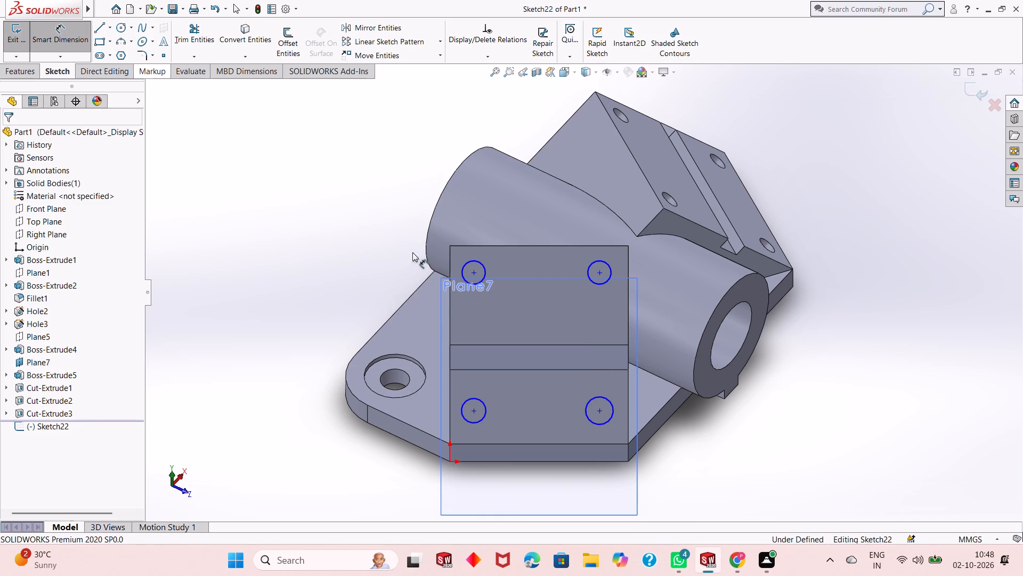
pyautogui.click(466, 279)
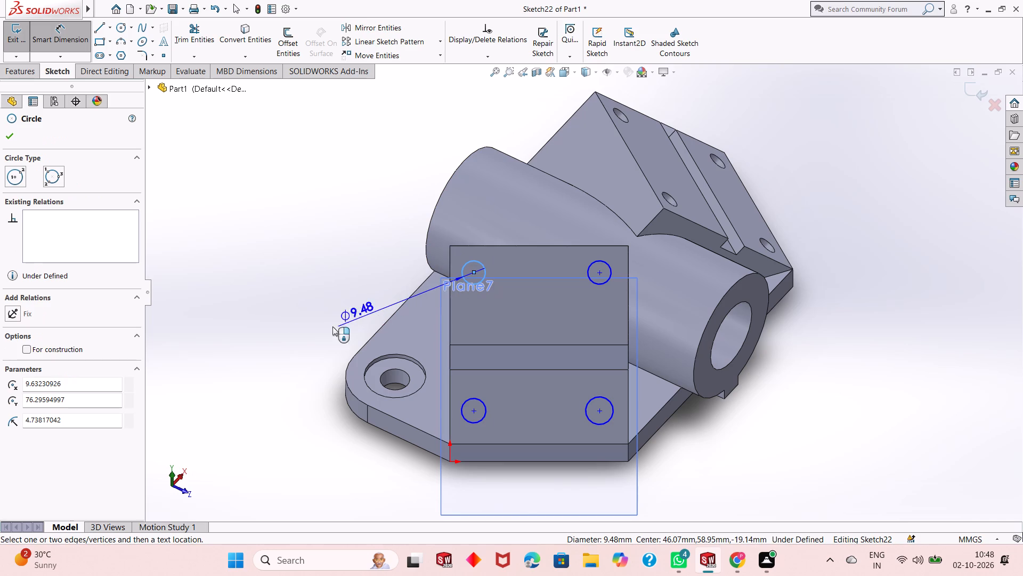
pyautogui.click(297, 344)
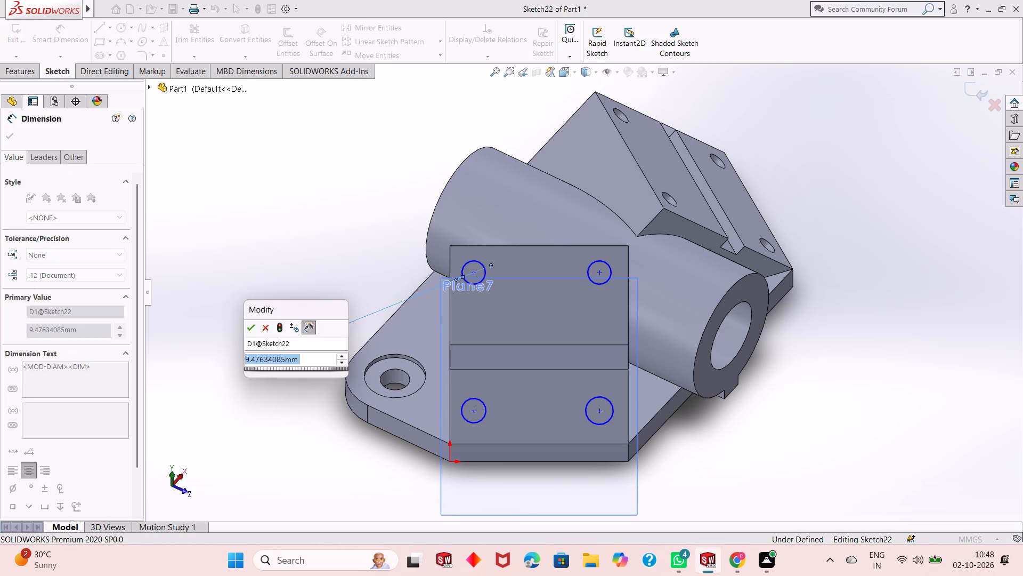
pyautogui.write('10')
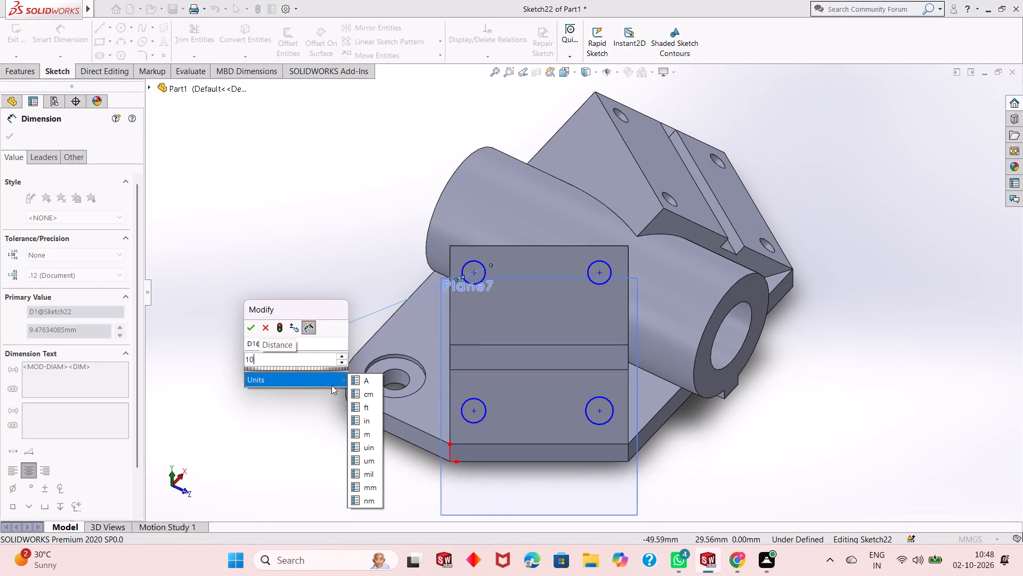
pyautogui.press('Escape')
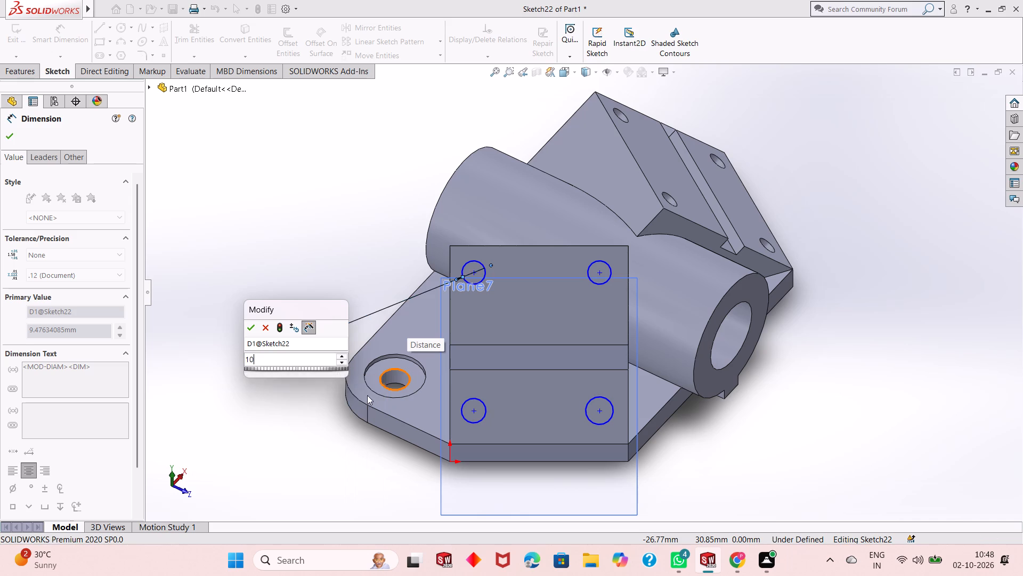
pyautogui.doubleClick(299, 340)
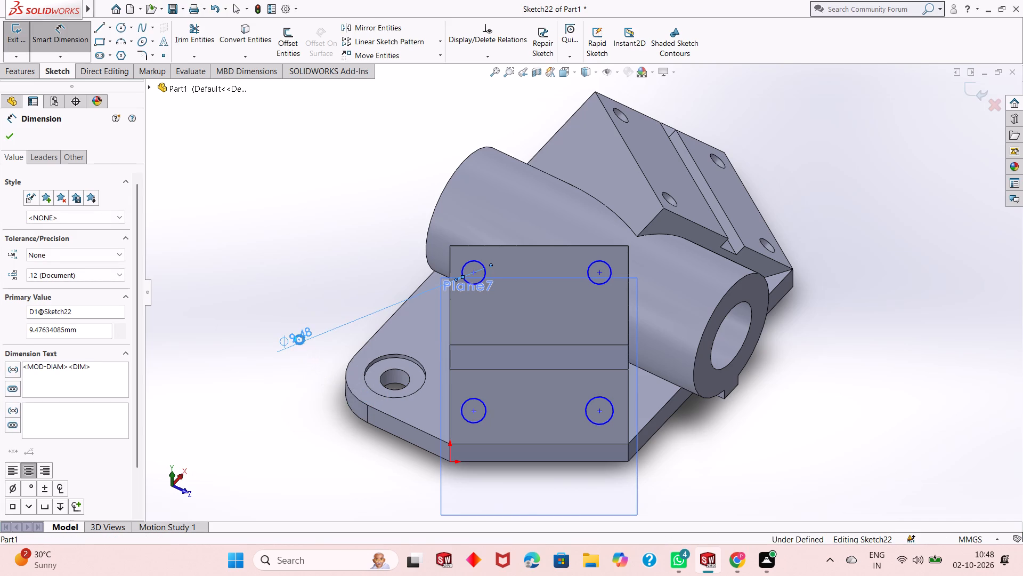
pyautogui.press('8')
pyautogui.press('Return')
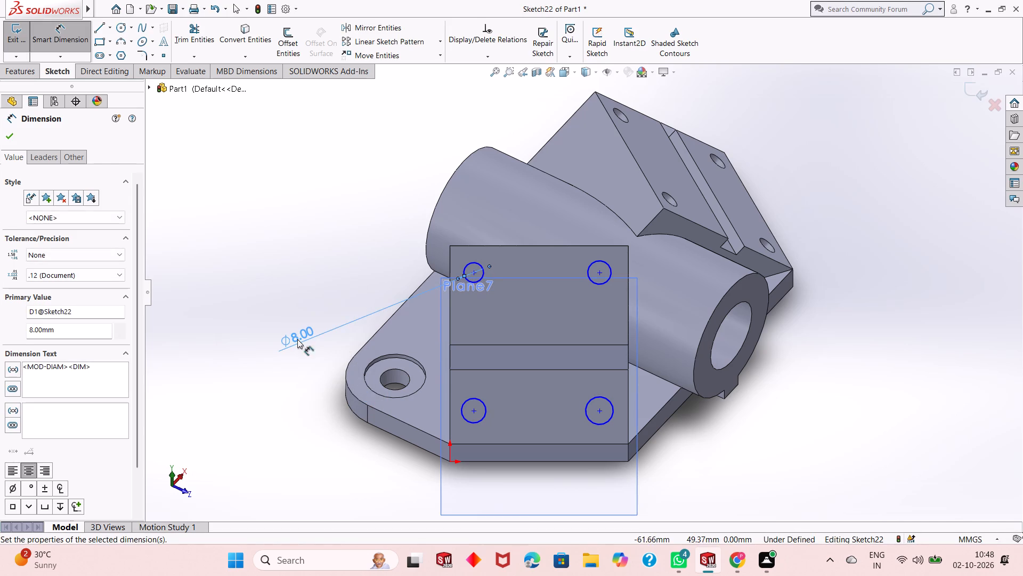
# Dimension the diameters of the lower-left, lower-right and upper-right circles as 8 mm each.
pyautogui.click(471, 426)
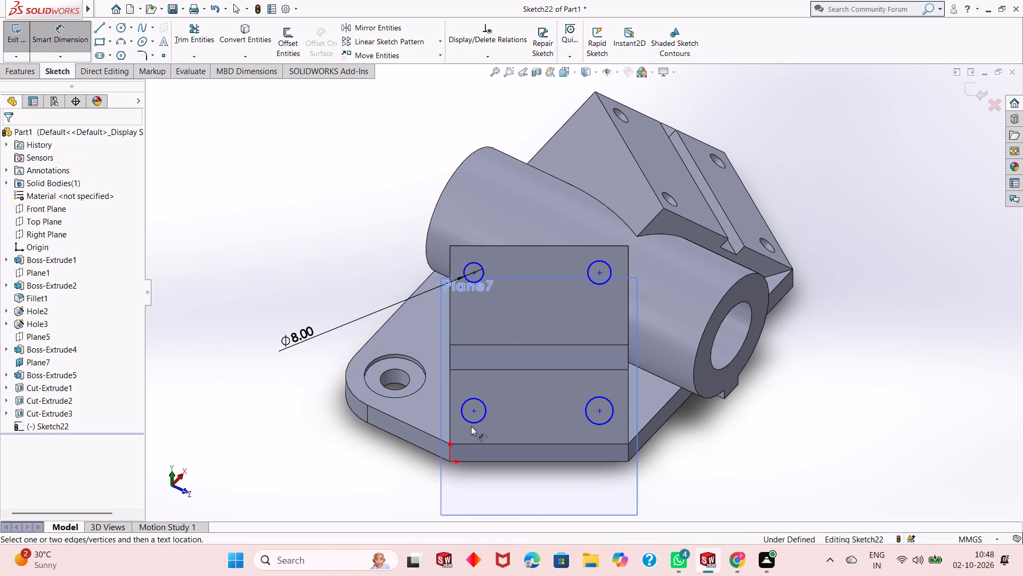
pyautogui.click(471, 421)
pyautogui.click(363, 483)
pyautogui.press('8')
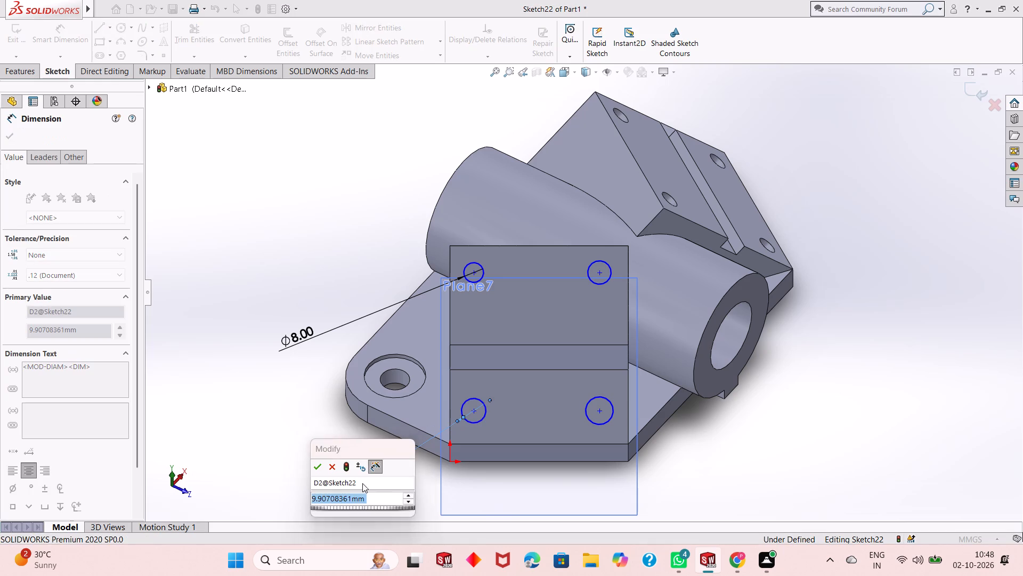
pyautogui.press('Return')
pyautogui.click(588, 417)
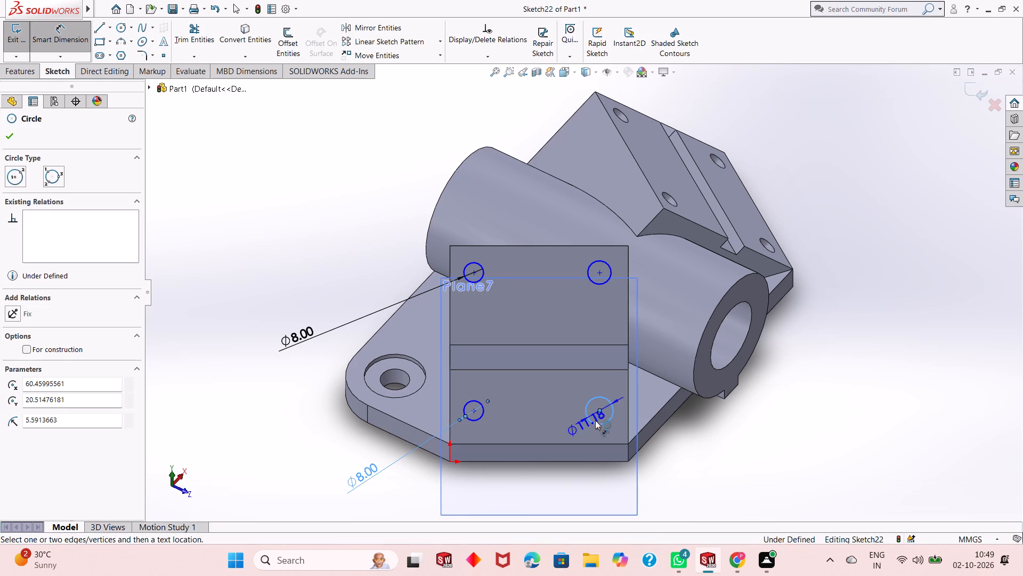
pyautogui.click(669, 467)
pyautogui.press('8')
pyautogui.press('Return')
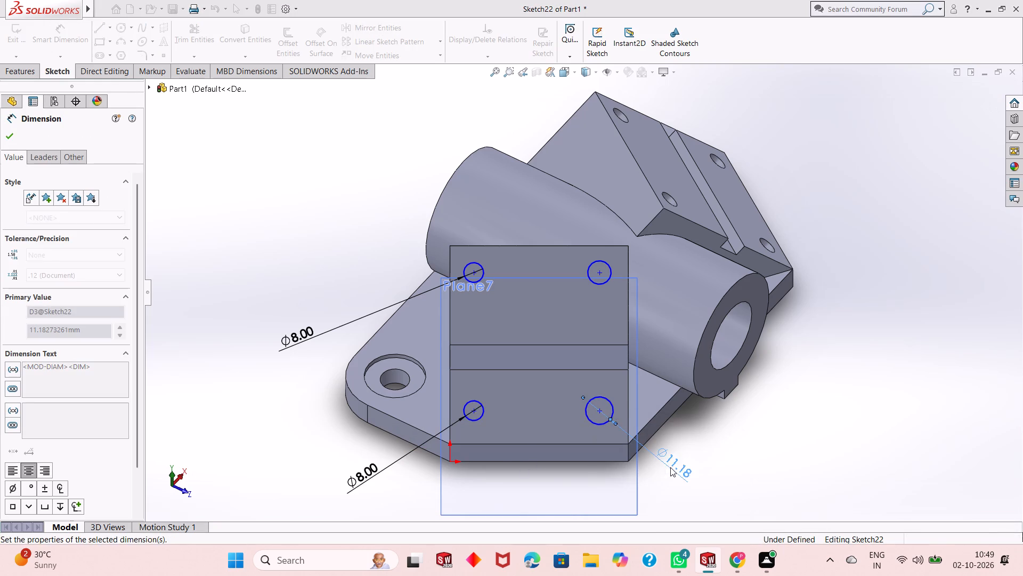
pyautogui.click(602, 287)
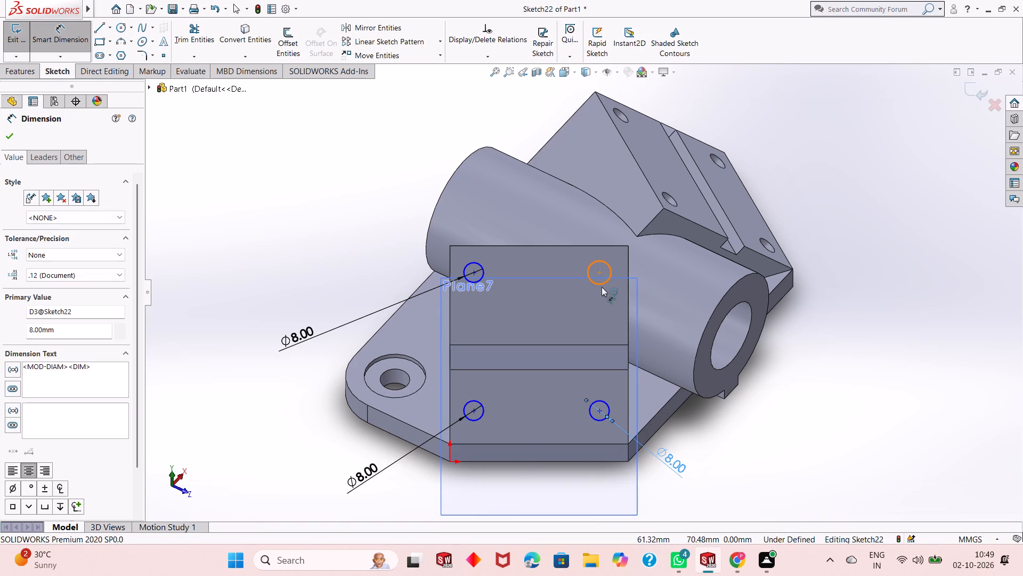
pyautogui.click(749, 438)
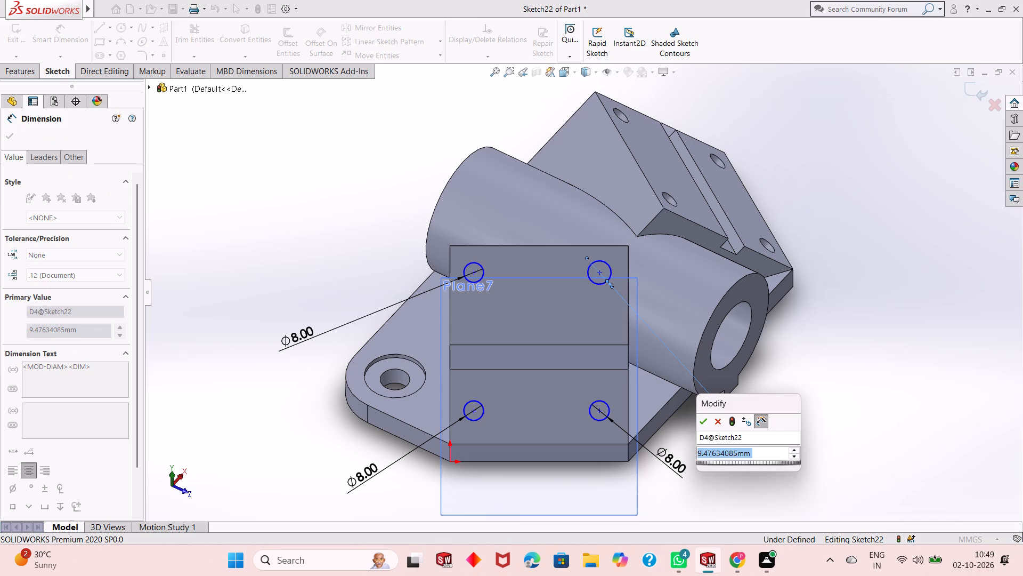
pyautogui.press('8')
pyautogui.press('Return')
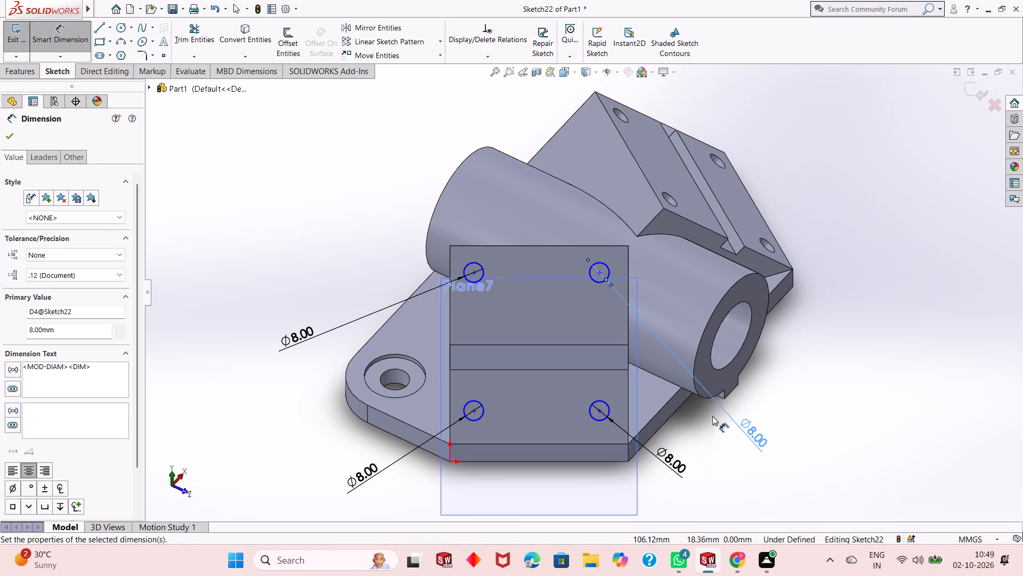
pyautogui.rightClick(803, 337)
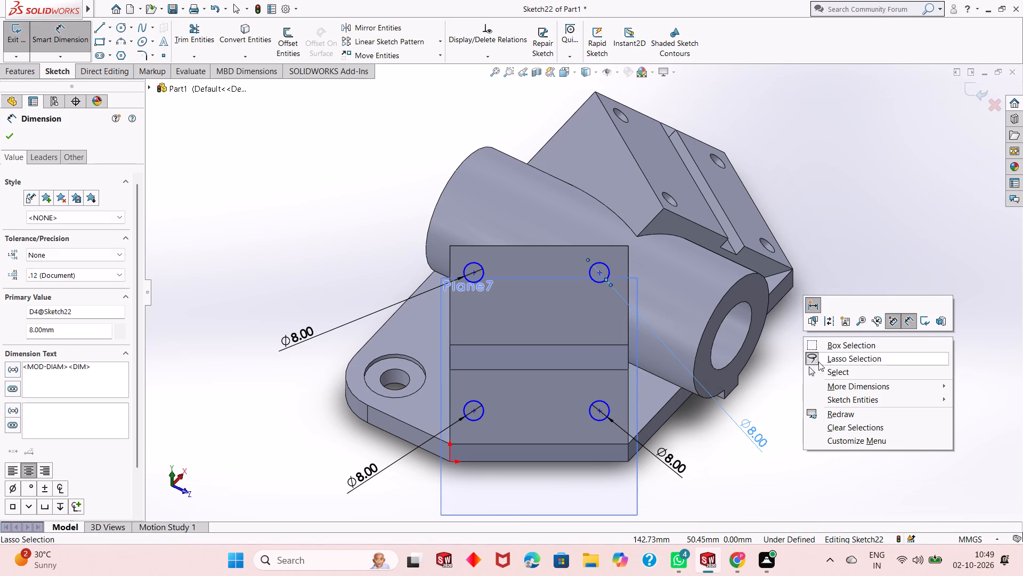
pyautogui.click(823, 369)
# Dimension the upper-left circle's centre 10 mm from the top edge and 10 mm from the left edge of the angled face.
pyautogui.scroll(-2, 575, 362)
pyautogui.scroll(1, 475, 373)
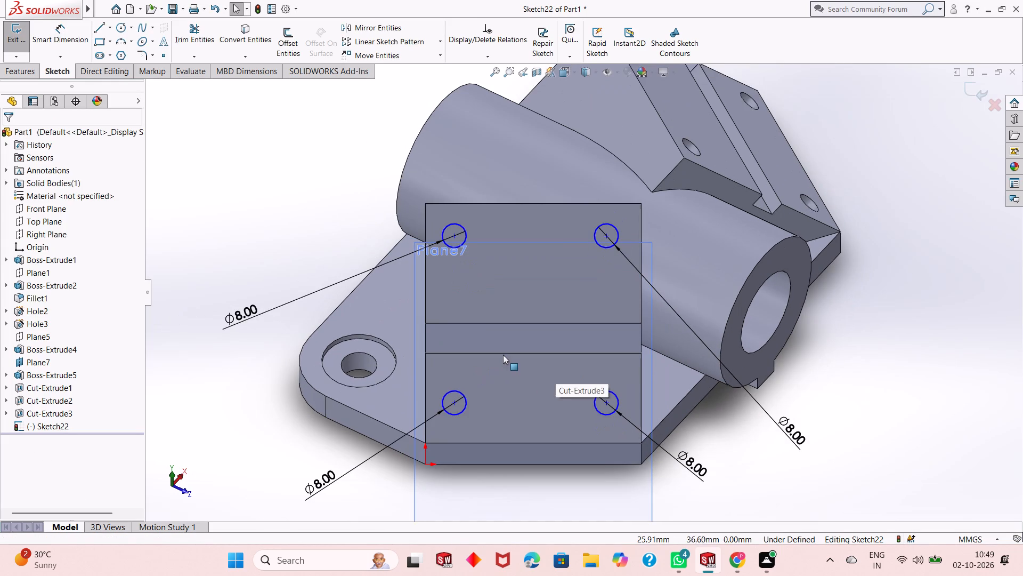
pyautogui.click(70, 38)
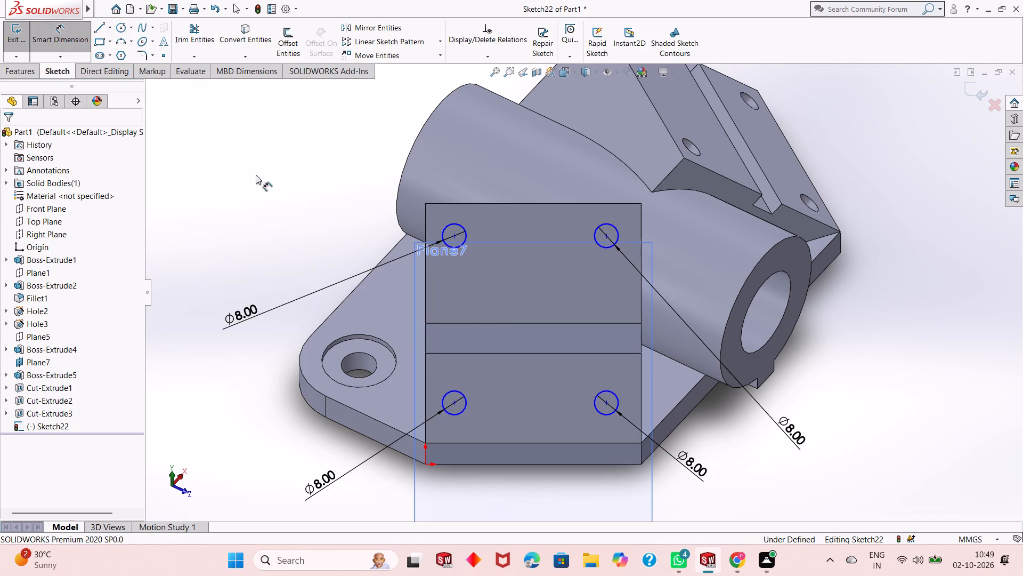
pyautogui.click(453, 236)
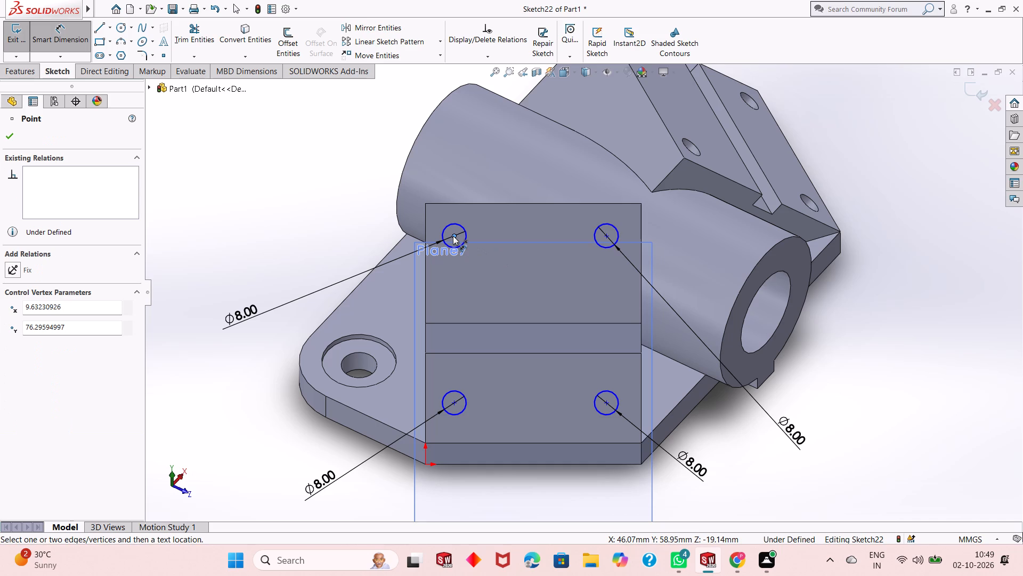
pyautogui.click(490, 203)
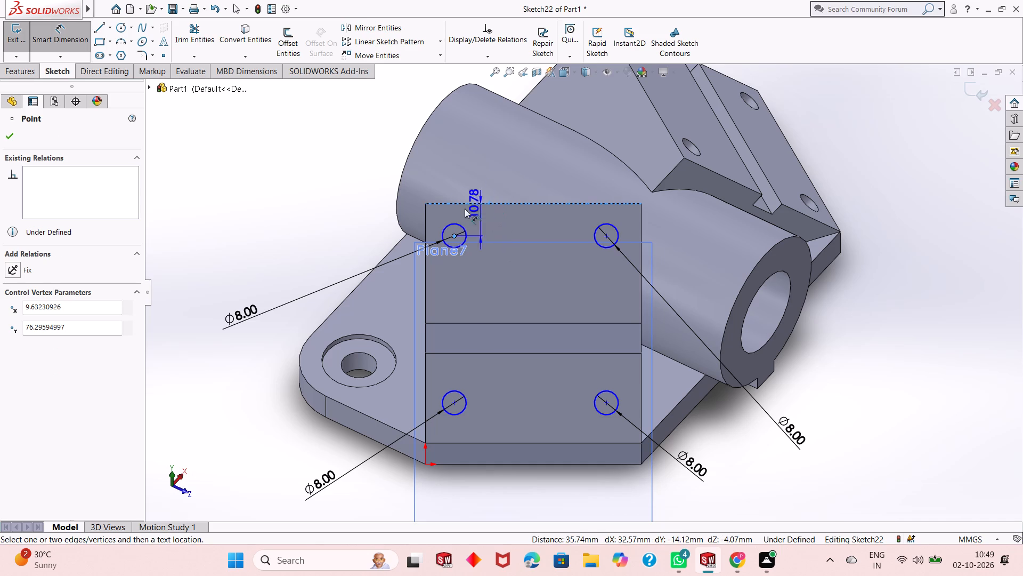
pyautogui.click(353, 232)
pyautogui.write('10')
pyautogui.press('Return')
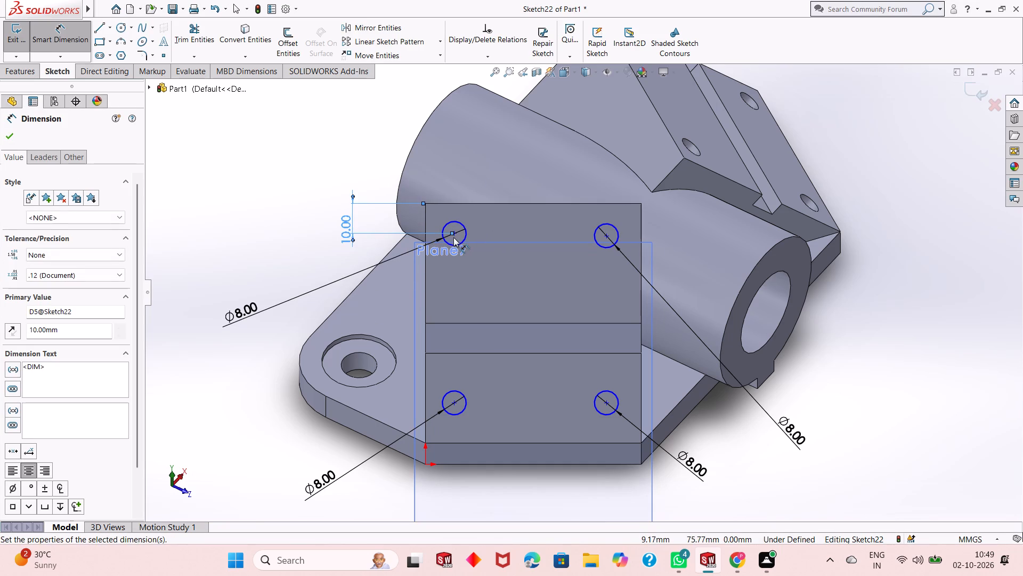
pyautogui.click(454, 234)
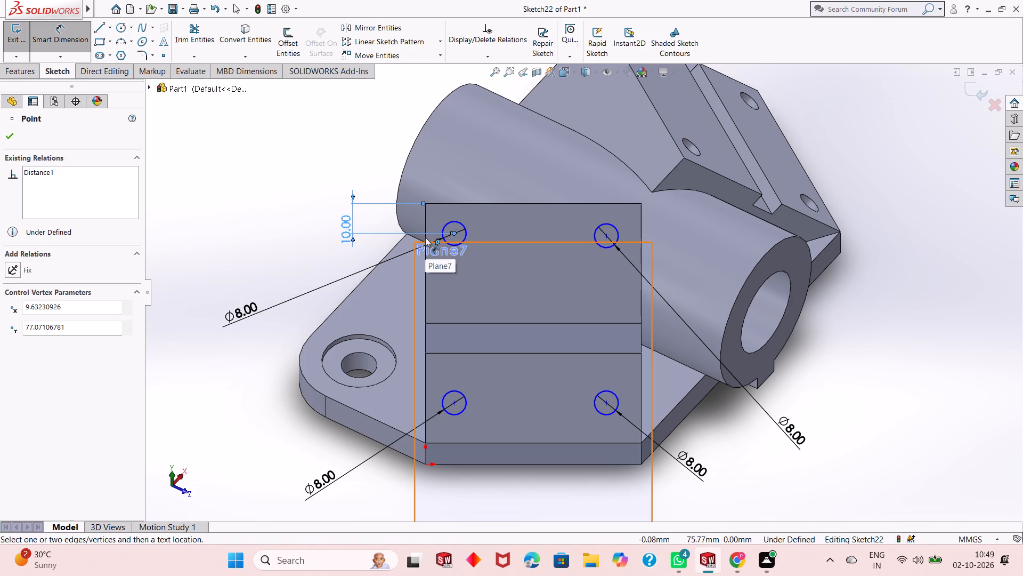
pyautogui.click(425, 226)
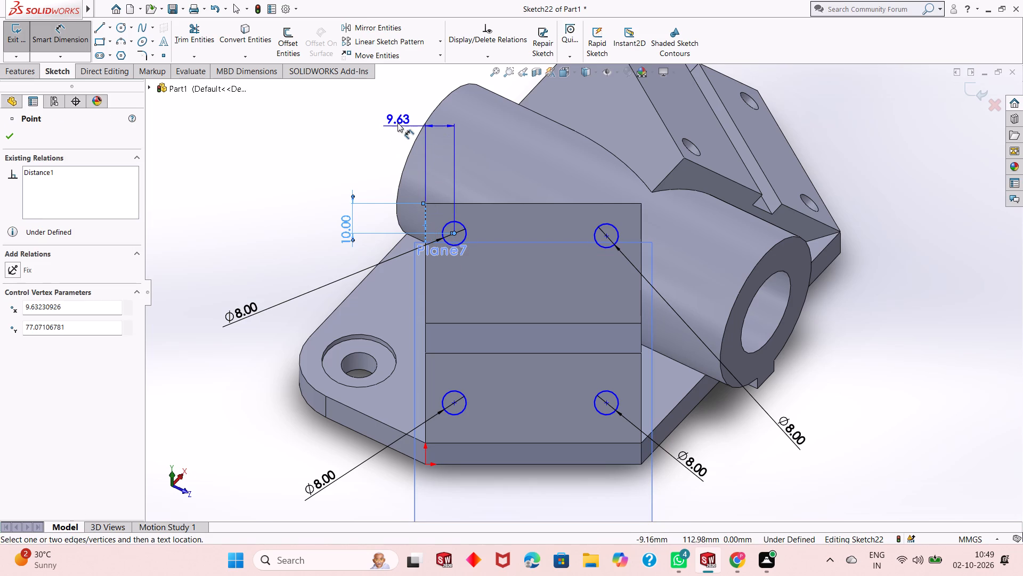
pyautogui.click(389, 106)
pyautogui.write('10')
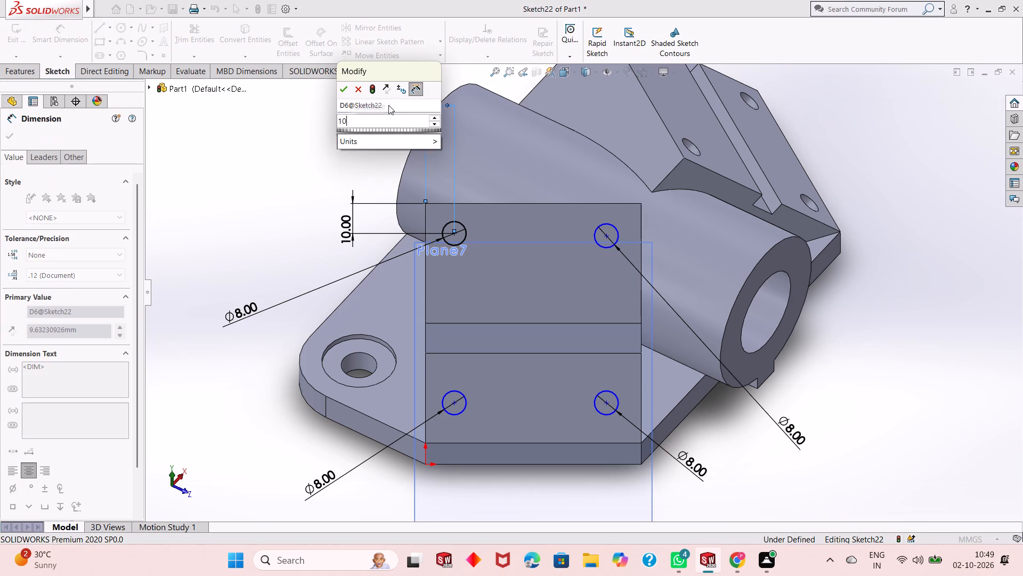
pyautogui.press('Return')
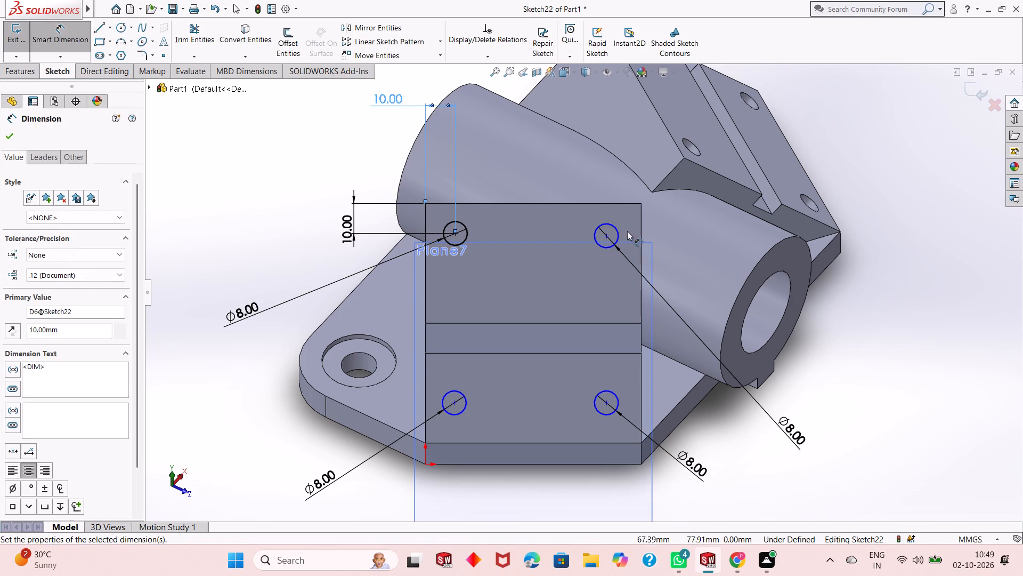
# Dimension the upper-right circle's centre 10 mm from the top edge and 10 mm from the right edge of the angled face.
pyautogui.click(606, 238)
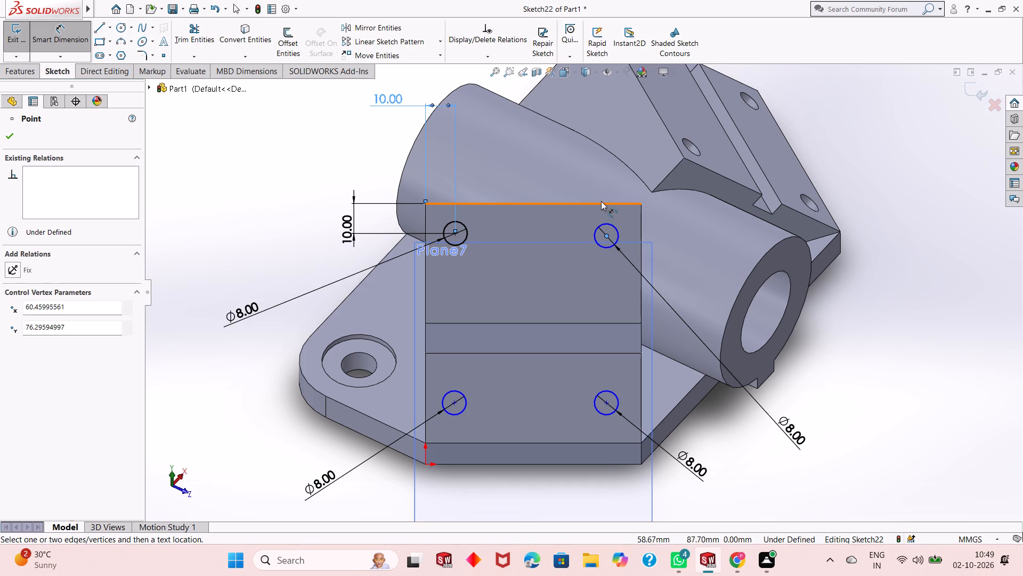
pyautogui.click(601, 201)
pyautogui.click(605, 203)
pyautogui.click(912, 209)
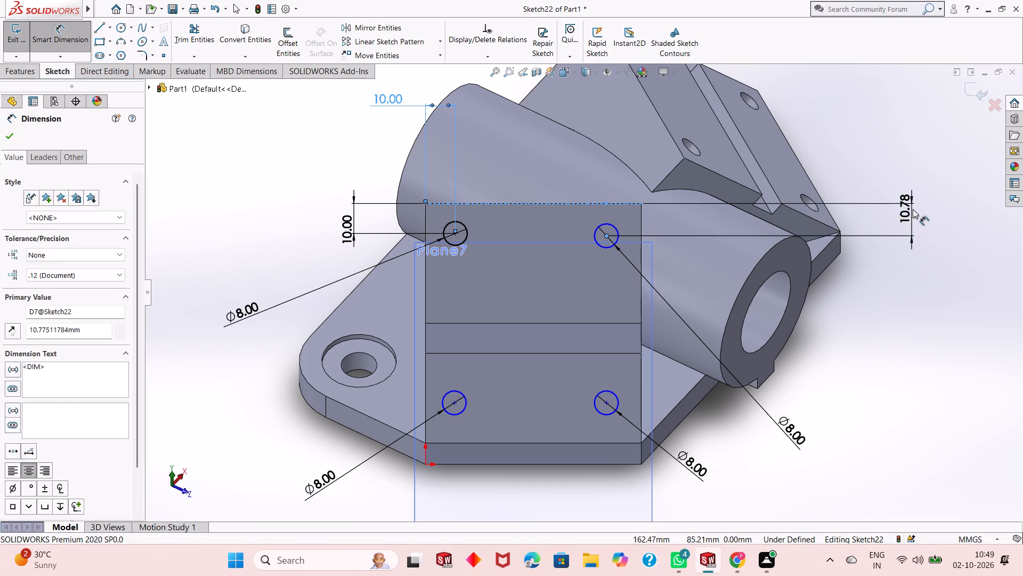
pyautogui.write('10')
pyautogui.press('Return')
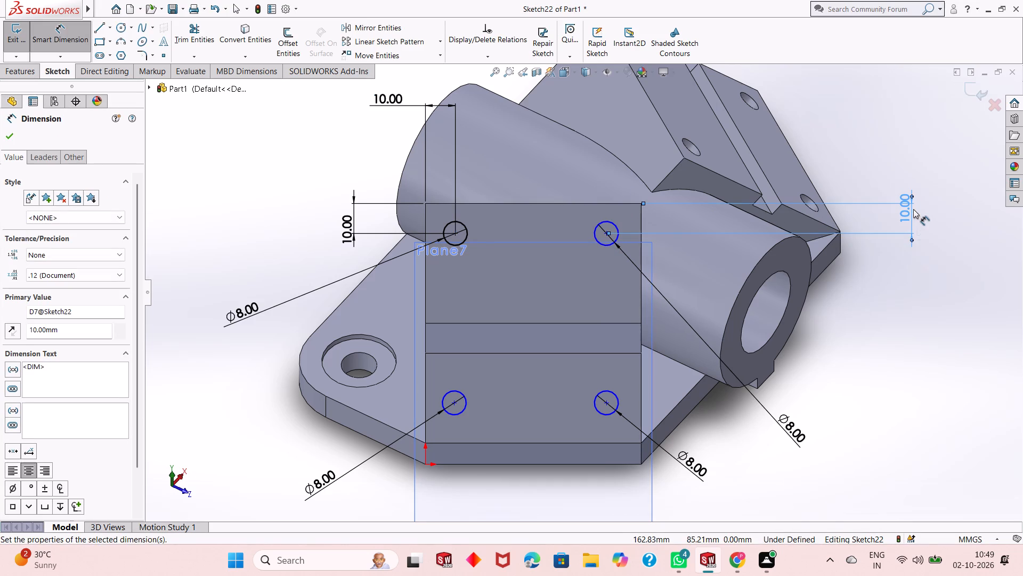
pyautogui.scroll(2, 619, 243)
pyautogui.scroll(-3, 613, 249)
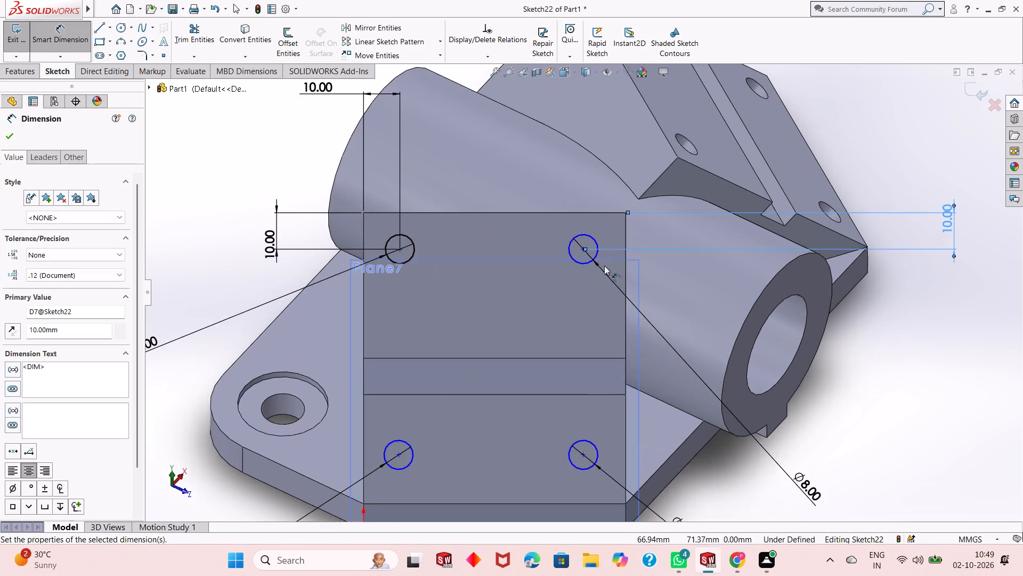
pyautogui.scroll(-2, 604, 266)
pyautogui.click(572, 249)
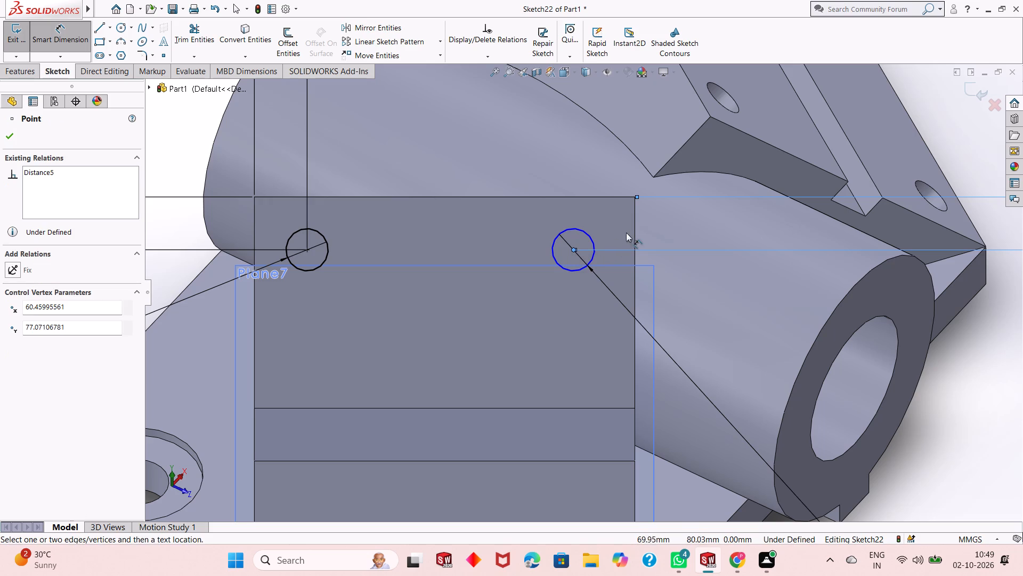
pyautogui.click(636, 230)
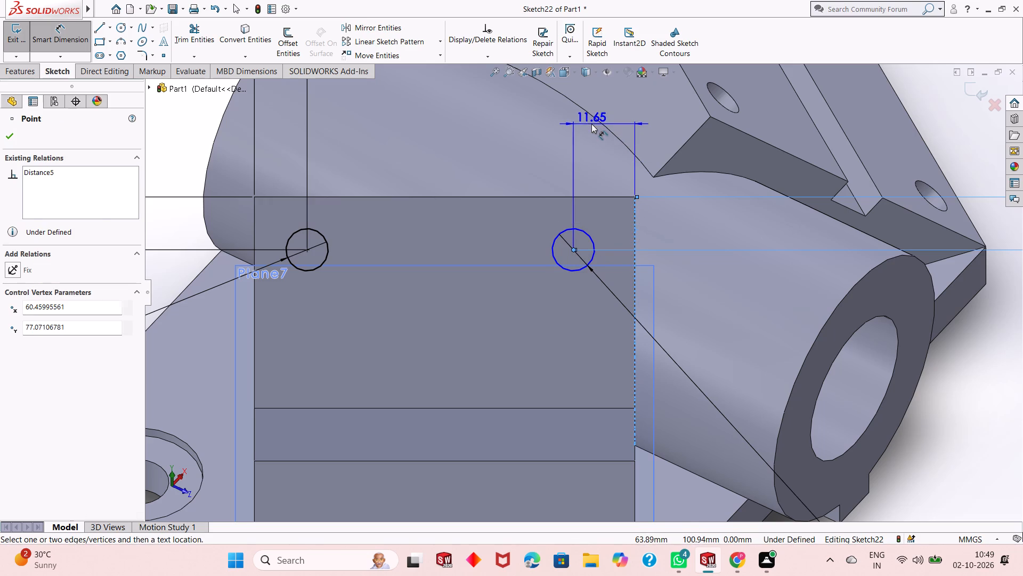
pyautogui.click(591, 124)
pyautogui.write('10')
pyautogui.press('Return')
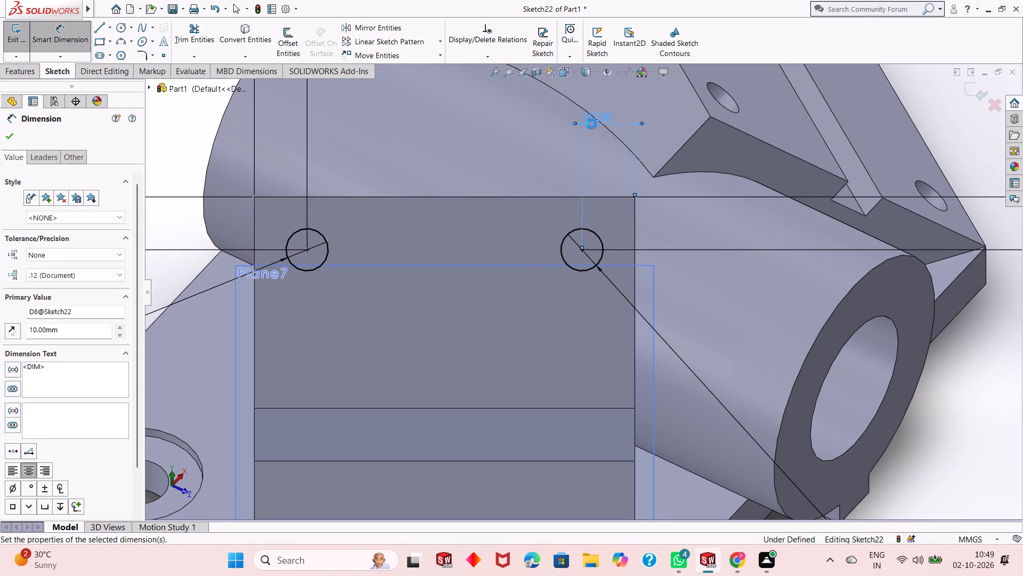
# Dimension the lower-right circle's centre 10 mm from the right edge of the angled face.
pyautogui.scroll(-3, 586, 153)
pyautogui.scroll(7, 579, 164)
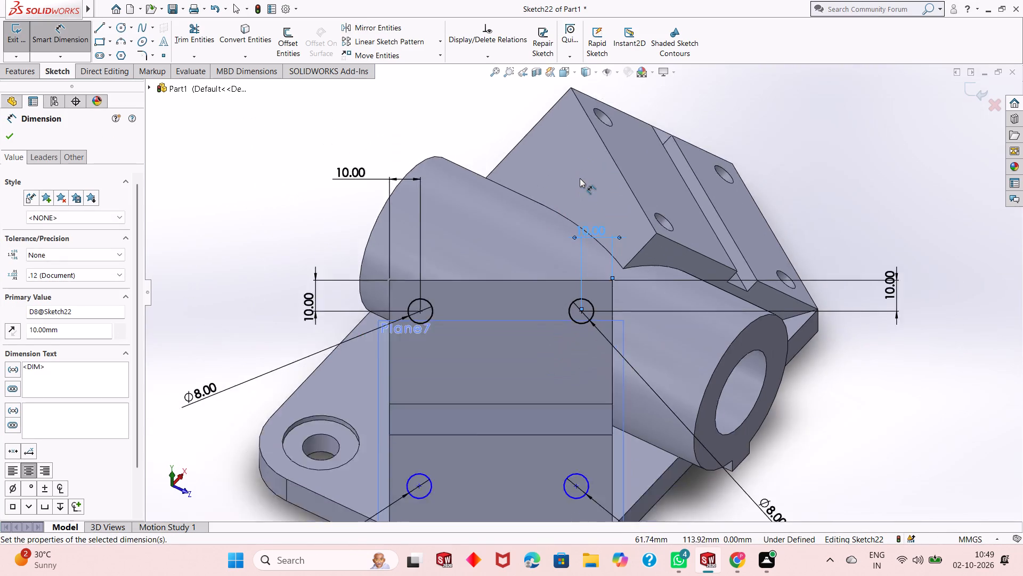
pyautogui.scroll(3, 583, 198)
pyautogui.scroll(-5, 550, 431)
pyautogui.scroll(-3, 637, 271)
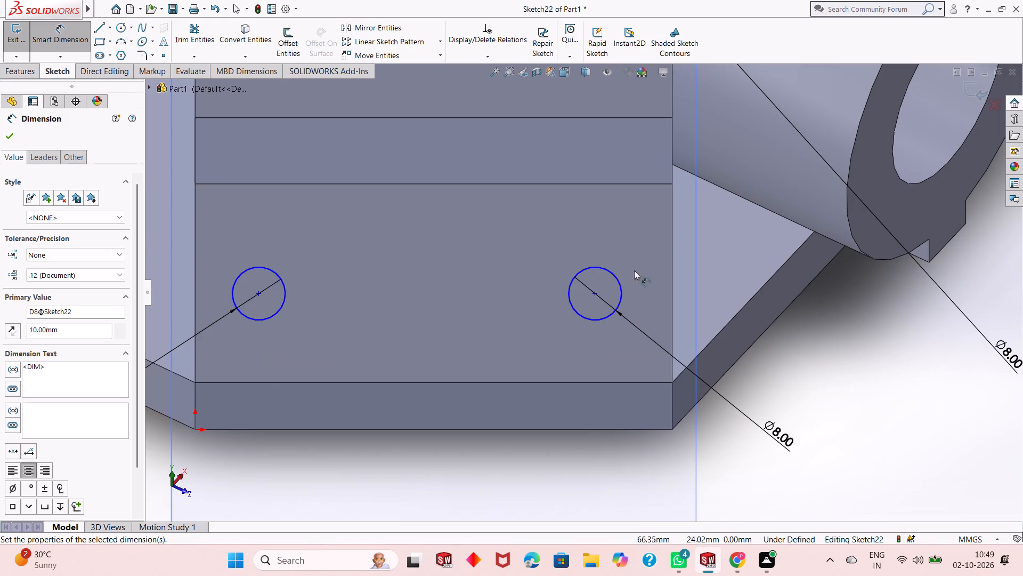
pyautogui.click(592, 295)
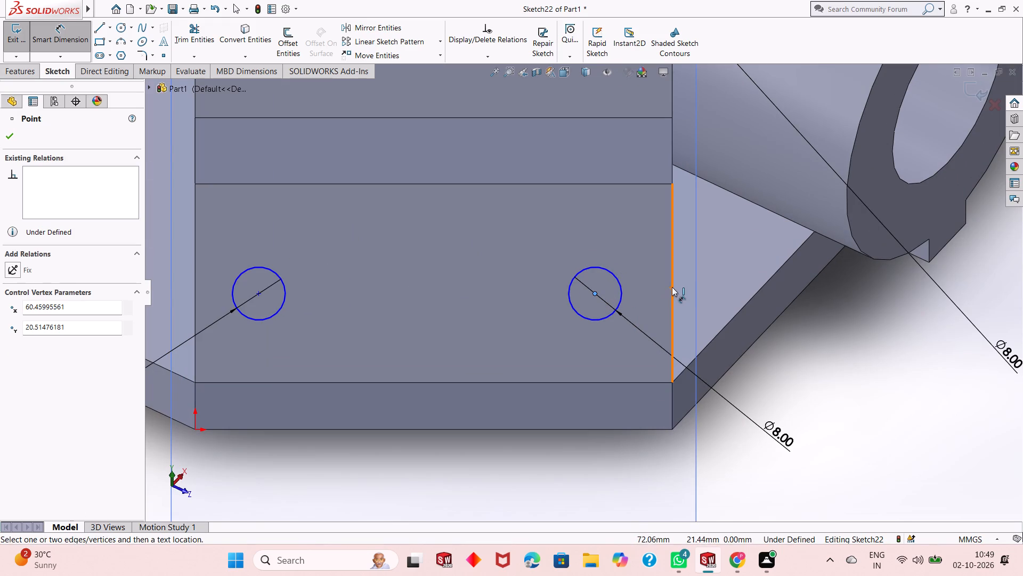
pyautogui.click(672, 287)
pyautogui.click(680, 472)
pyautogui.write('10')
pyautogui.press('Return')
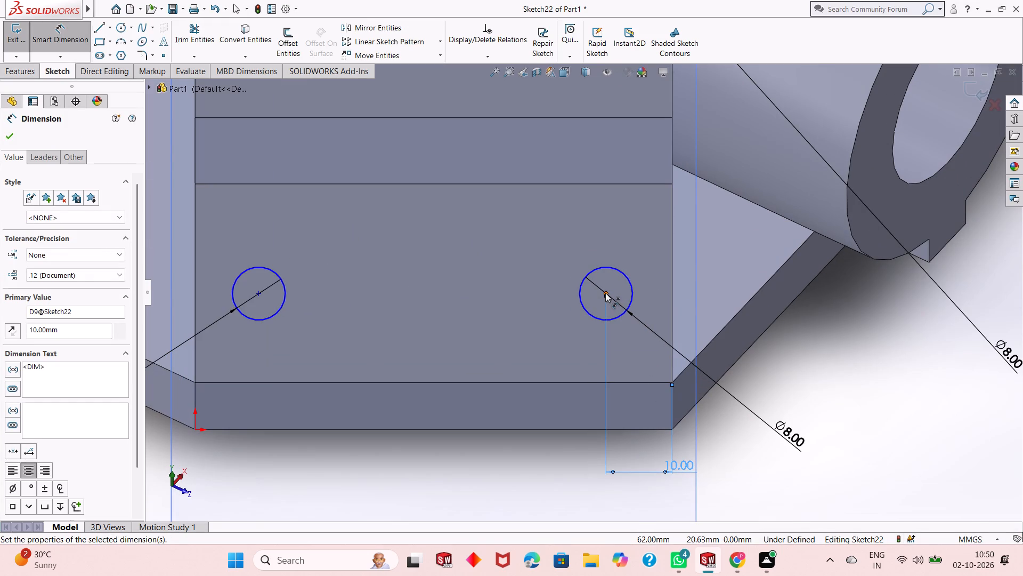
# Dimension the lower-right circle's centre 10 mm from the bottom edge of the angled face.
pyautogui.click(605, 293)
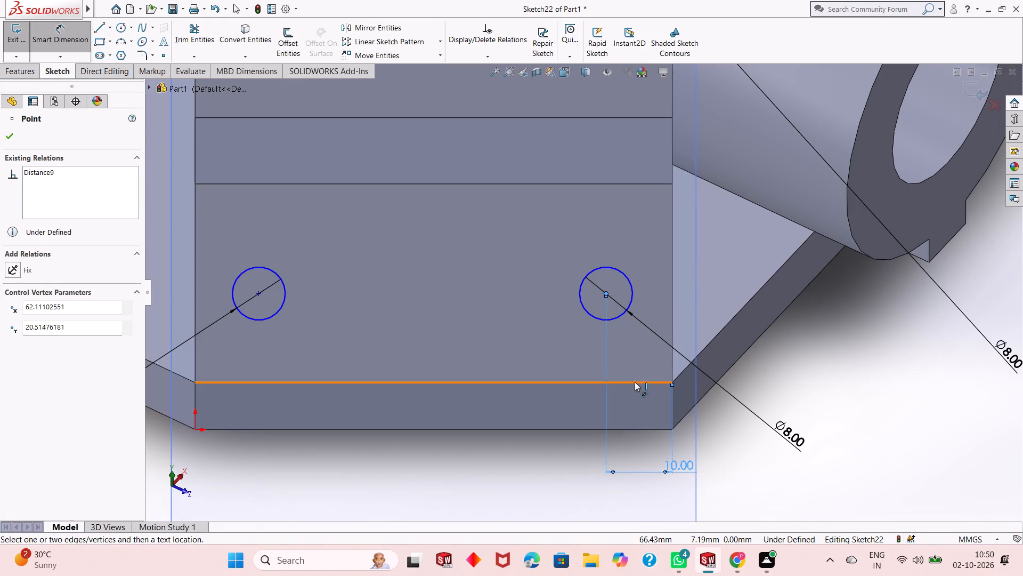
pyautogui.click(635, 382)
pyautogui.click(894, 377)
pyautogui.write('10')
pyautogui.press('Return')
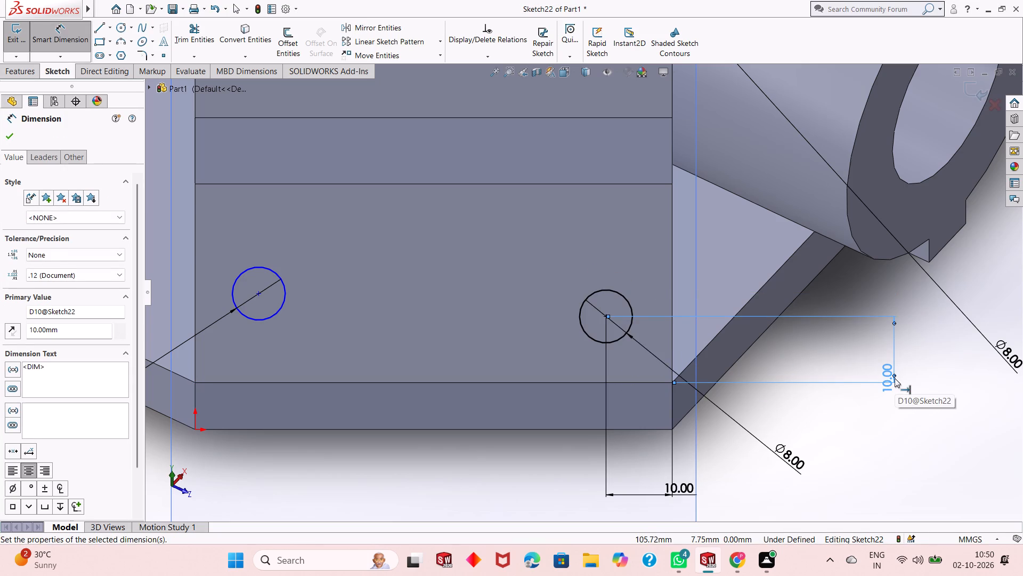
# Dimension the lower-left circle's centre 10 mm from the left edge of the angled face.
pyautogui.scroll(2, 840, 379)
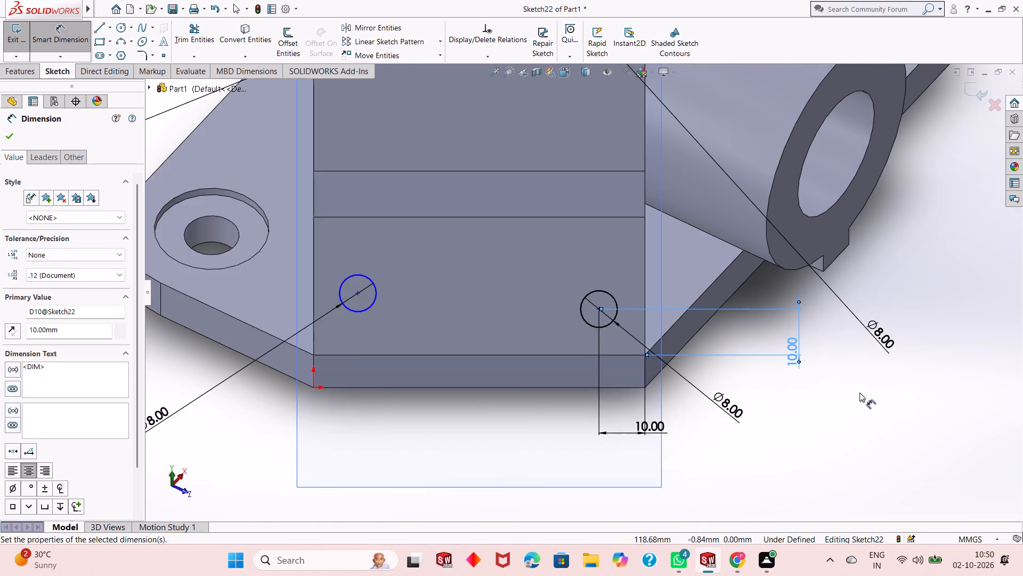
pyautogui.scroll(1, 859, 393)
pyautogui.scroll(-2, 369, 265)
pyautogui.scroll(-2, 405, 308)
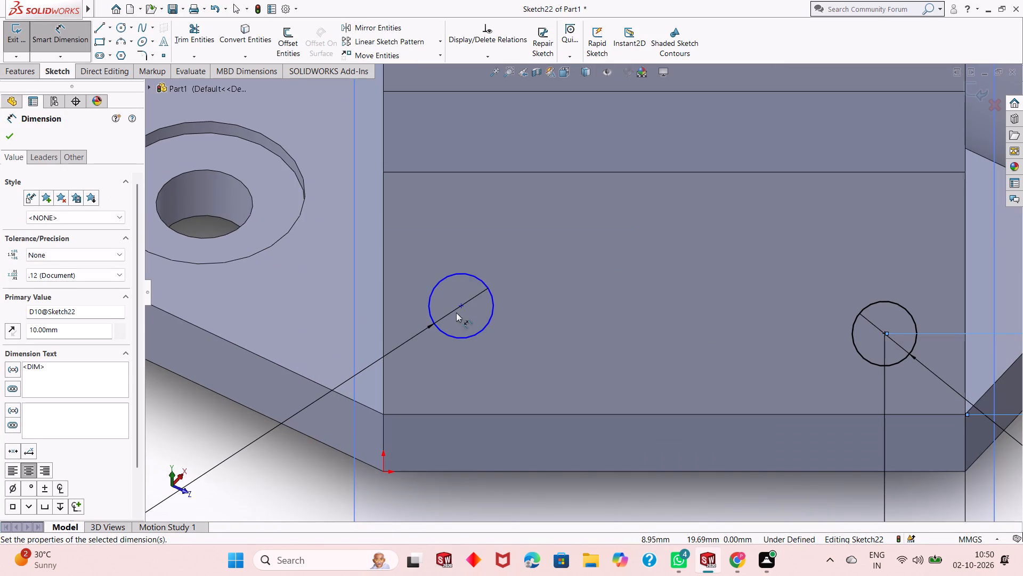
pyautogui.click(464, 309)
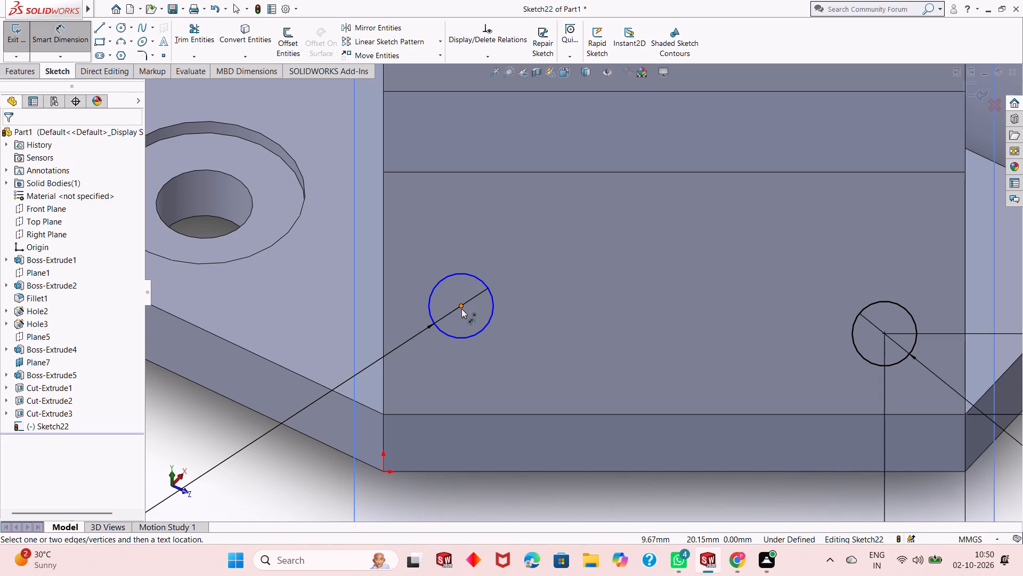
pyautogui.click(462, 308)
pyautogui.click(385, 311)
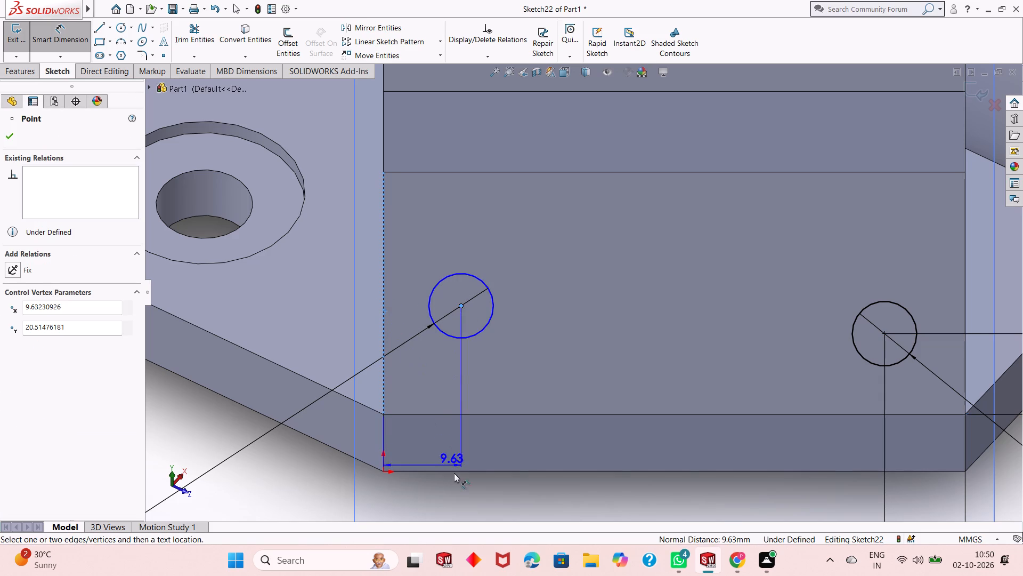
pyautogui.click(457, 492)
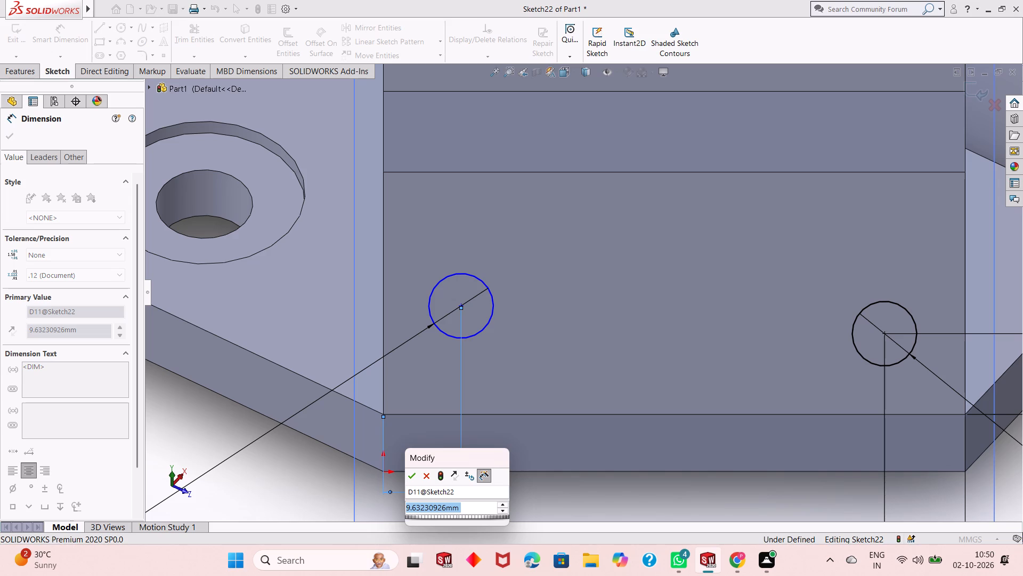
pyautogui.write('10')
pyautogui.press('Return')
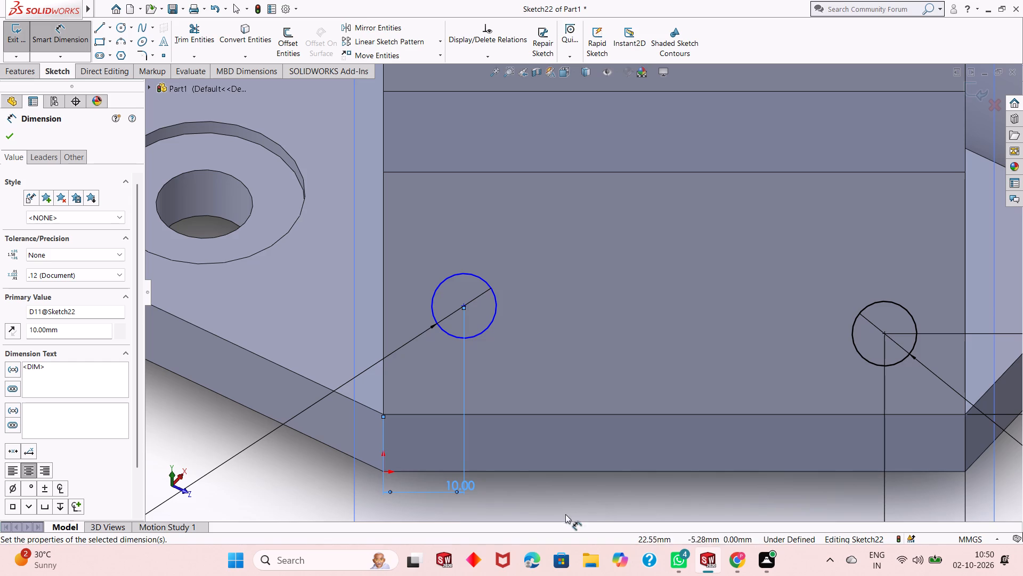
# Dimension the lower-left circle's centre 10 mm from the bottom edge of the angled face and leave the dimension tool.
pyautogui.click(464, 305)
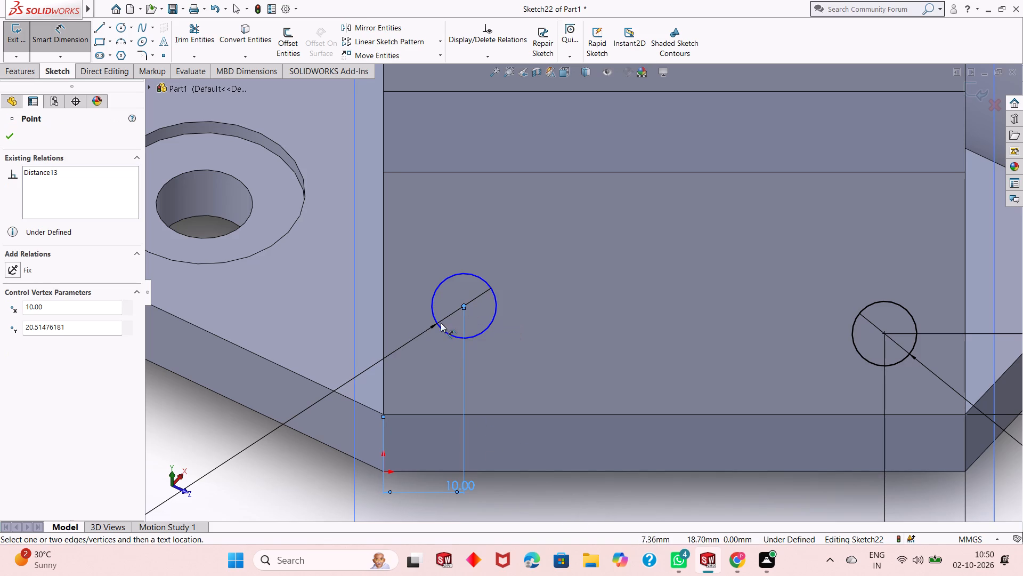
pyautogui.click(501, 412)
pyautogui.click(491, 414)
pyautogui.click(262, 437)
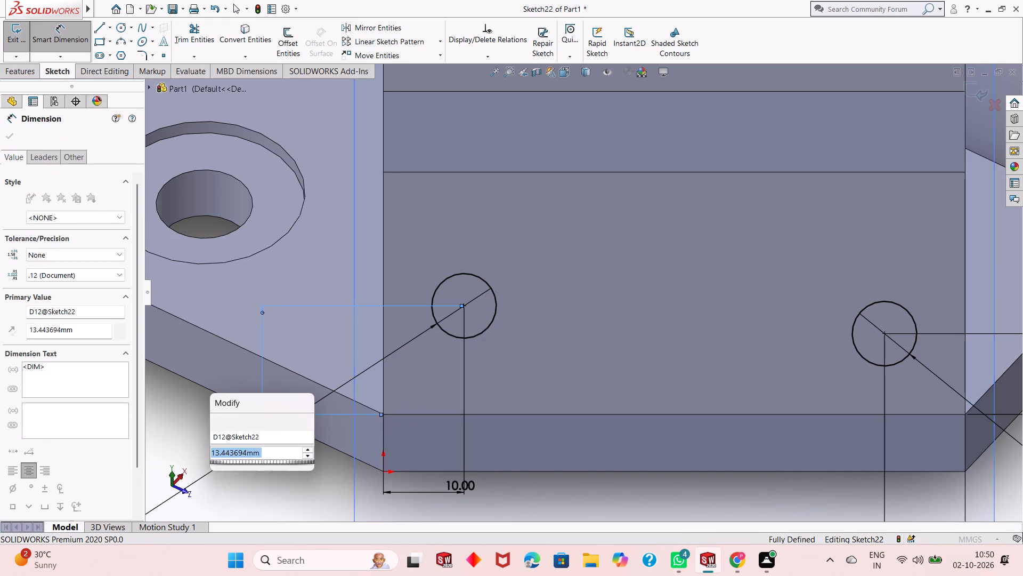
pyautogui.write('10')
pyautogui.press('Return')
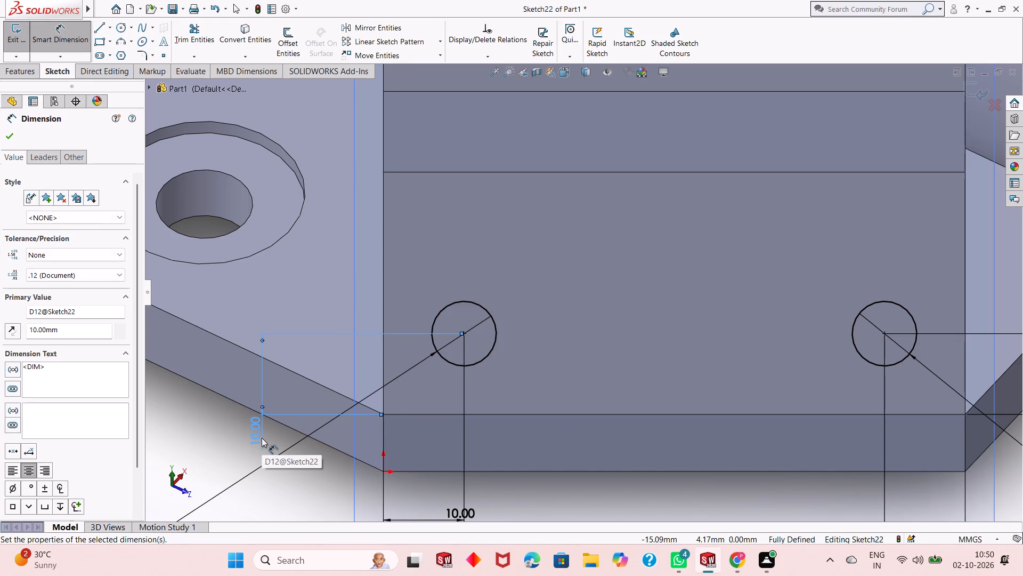
pyautogui.scroll(2, 399, 437)
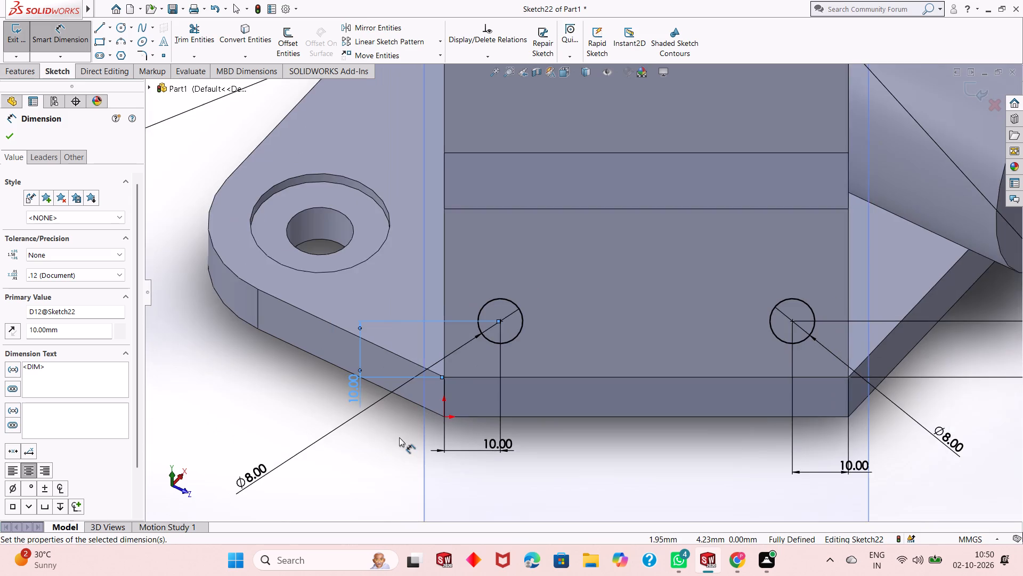
pyautogui.scroll(4, 399, 437)
pyautogui.rightClick(326, 322)
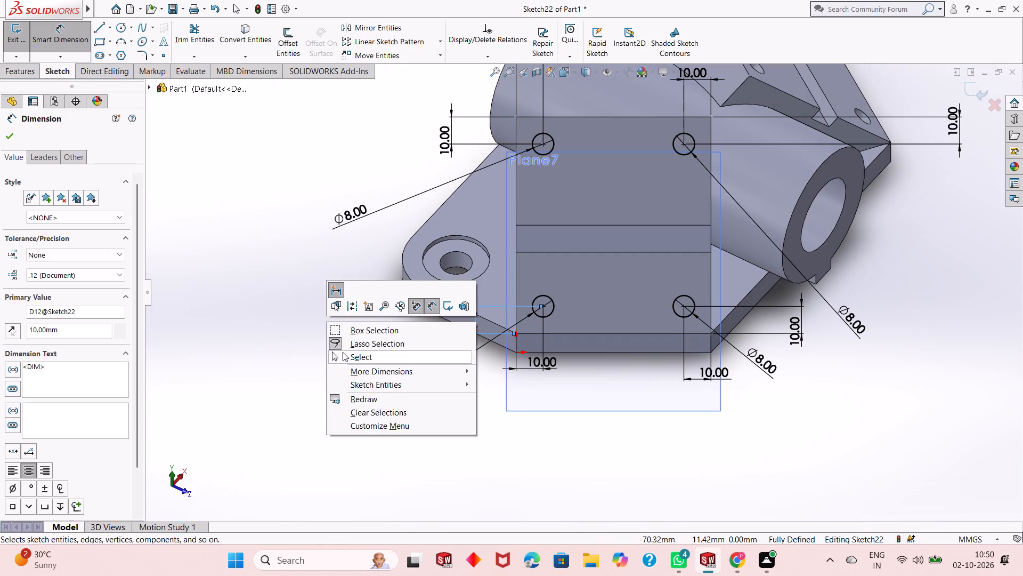
pyautogui.click(345, 357)
# Examine the four dimensioned circles on the grooved angled block from several sides.
pyautogui.scroll(2, 491, 372)
pyautogui.scroll(-1, 643, 247)
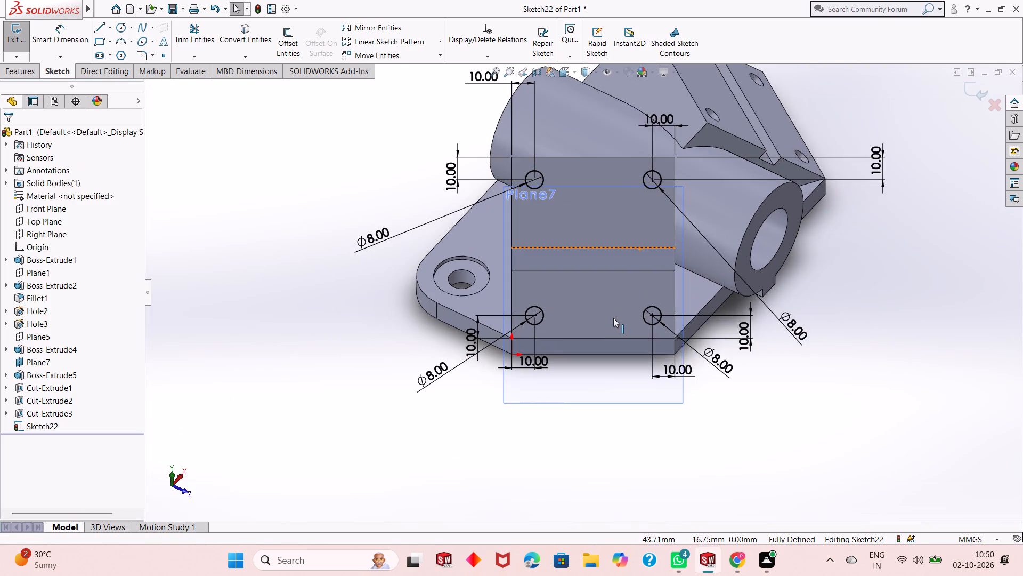
pyautogui.scroll(-2, 613, 319)
pyautogui.scroll(1, 579, 319)
pyautogui.moveTo(340, 346); pyautogui.dragTo(438, 309, button='middle')
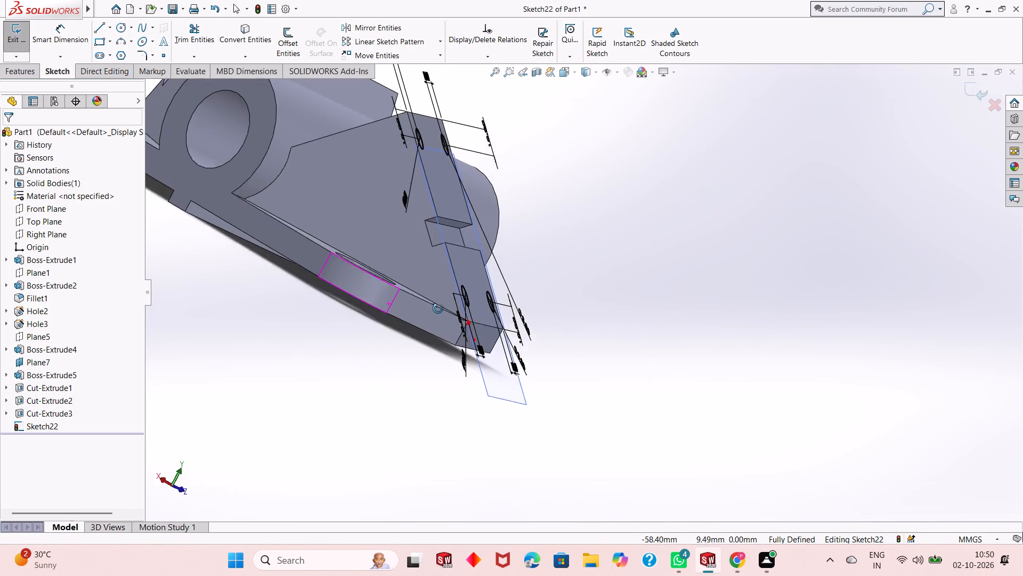
pyautogui.moveTo(438, 309); pyautogui.dragTo(421, 317, button='middle')
pyautogui.scroll(1, 494, 230)
pyautogui.scroll(-1, 455, 109)
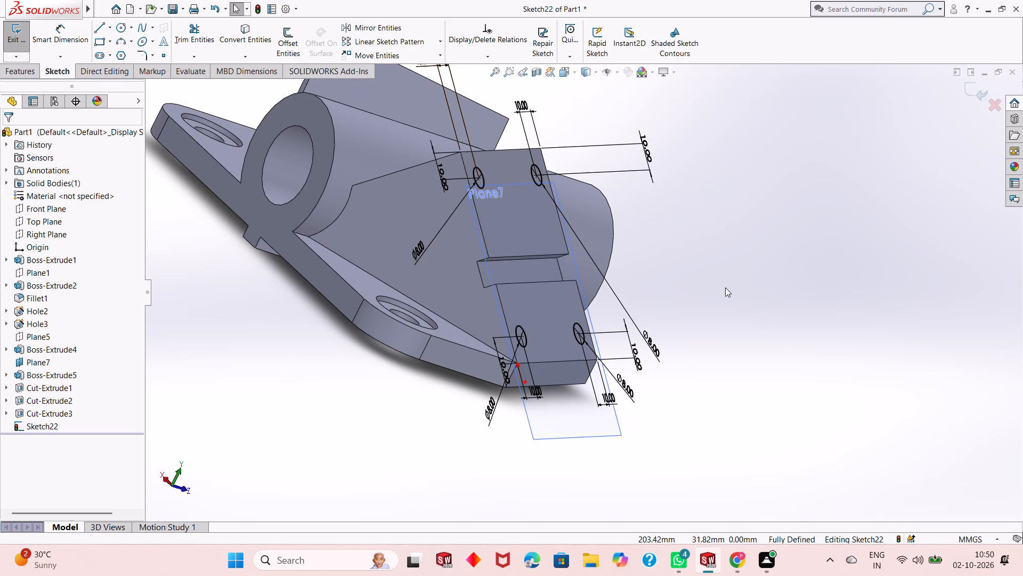
pyautogui.moveTo(687, 319); pyautogui.dragTo(685, 319, button='middle')
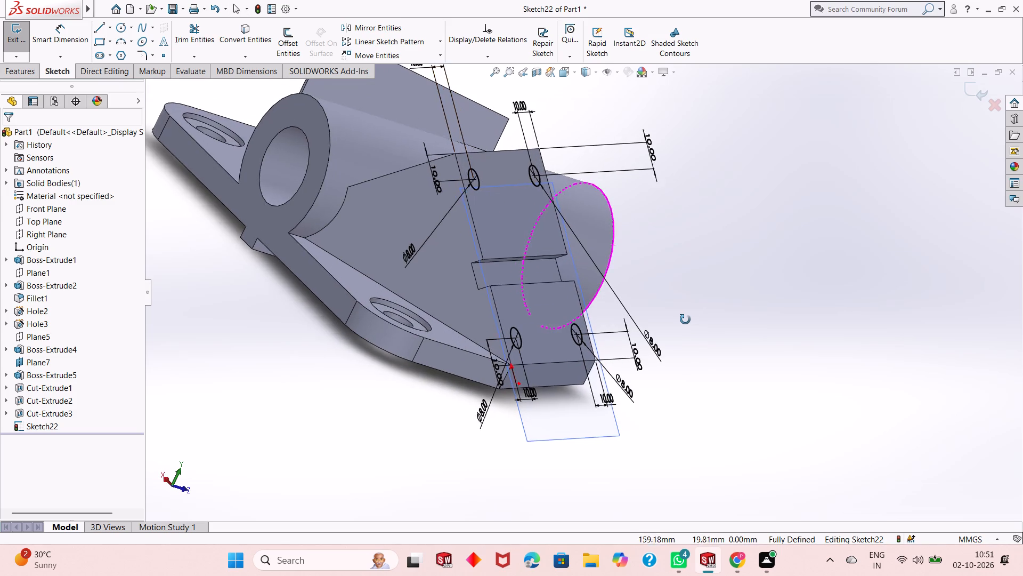
pyautogui.moveTo(685, 319); pyautogui.dragTo(564, 305, button='middle')
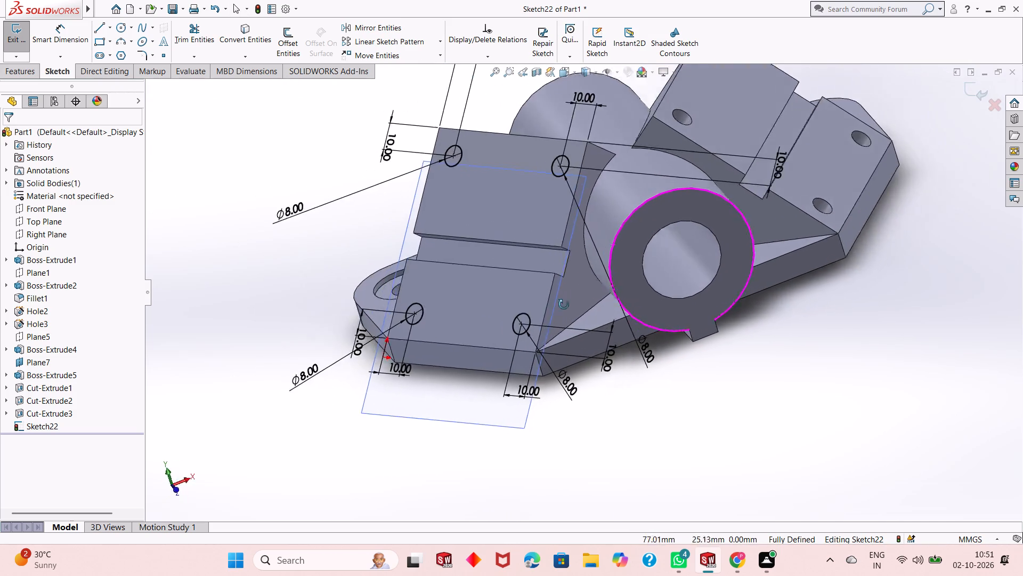
pyautogui.moveTo(564, 305); pyautogui.dragTo(660, 321, button='middle')
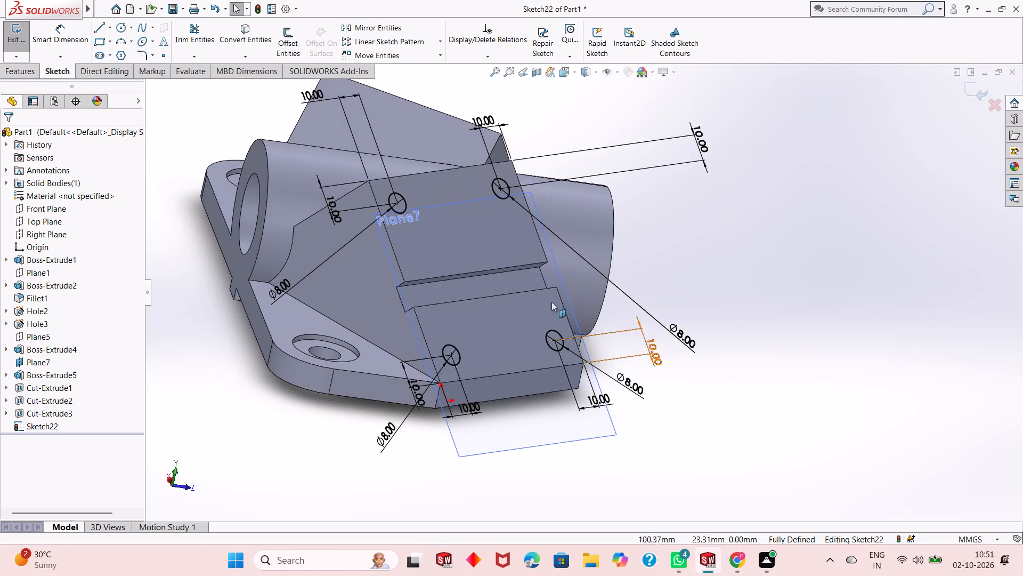
pyautogui.scroll(1, 452, 282)
pyautogui.scroll(-1, 420, 245)
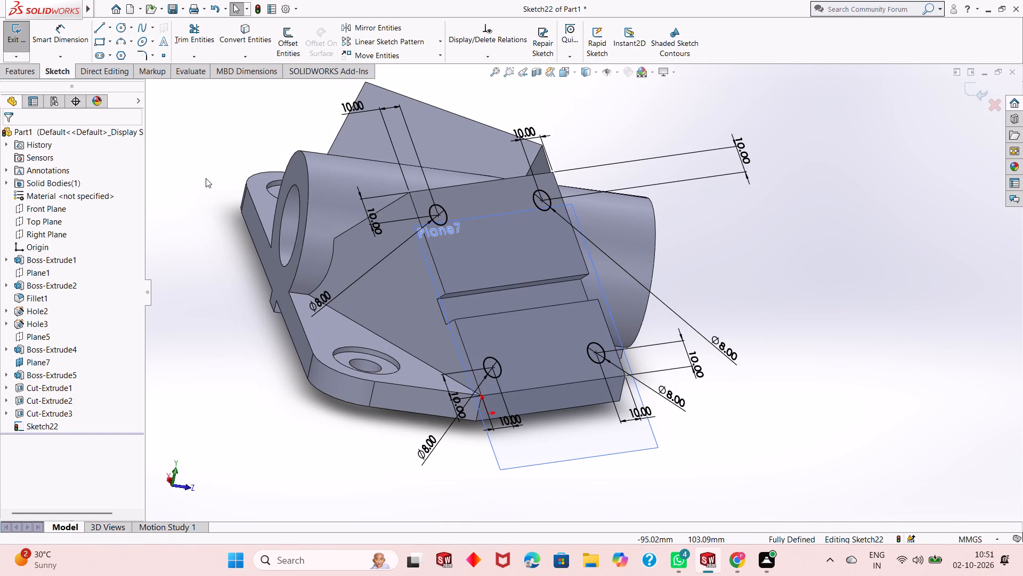
# Cut-extrude the four 8 mm circles blind to a depth of 20 mm into the angled block.
pyautogui.click(28, 75)
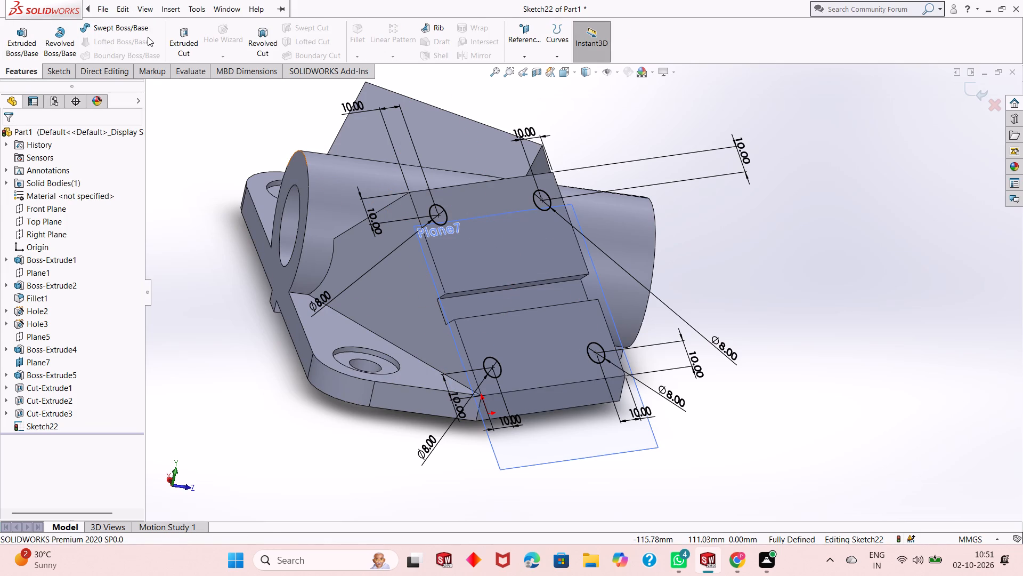
pyautogui.click(192, 39)
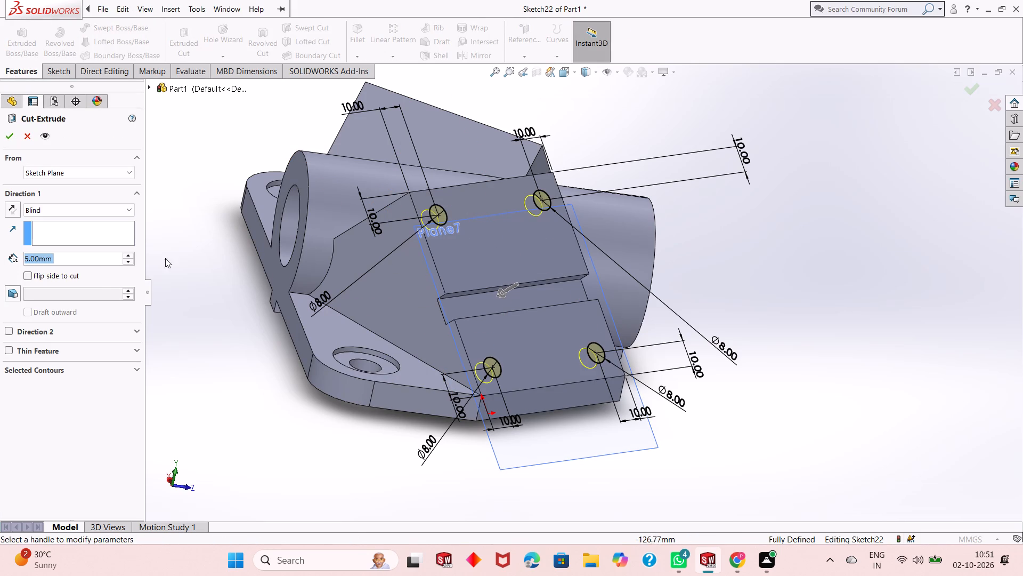
pyautogui.write('20')
pyautogui.press('Return')
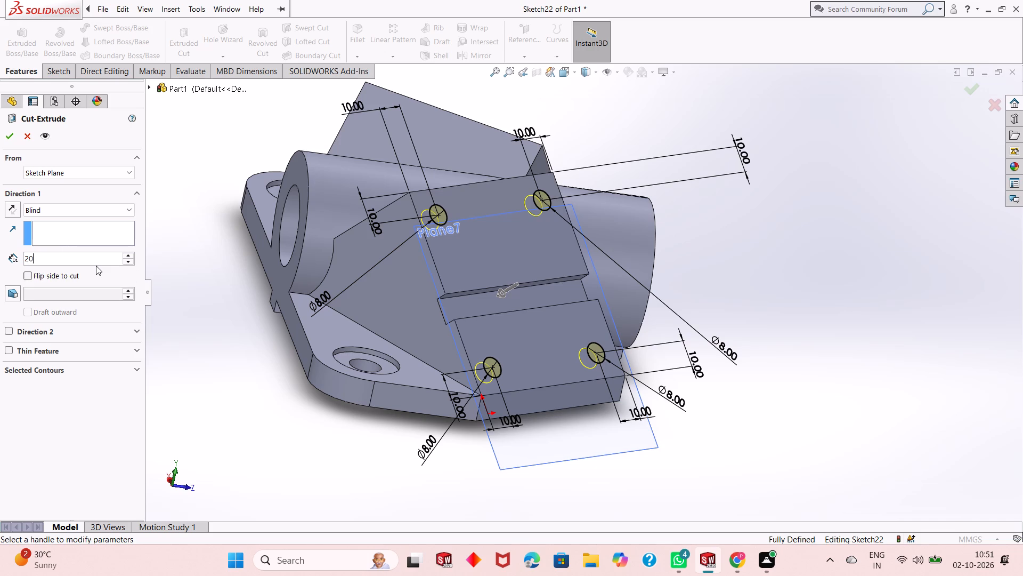
pyautogui.click(6, 134)
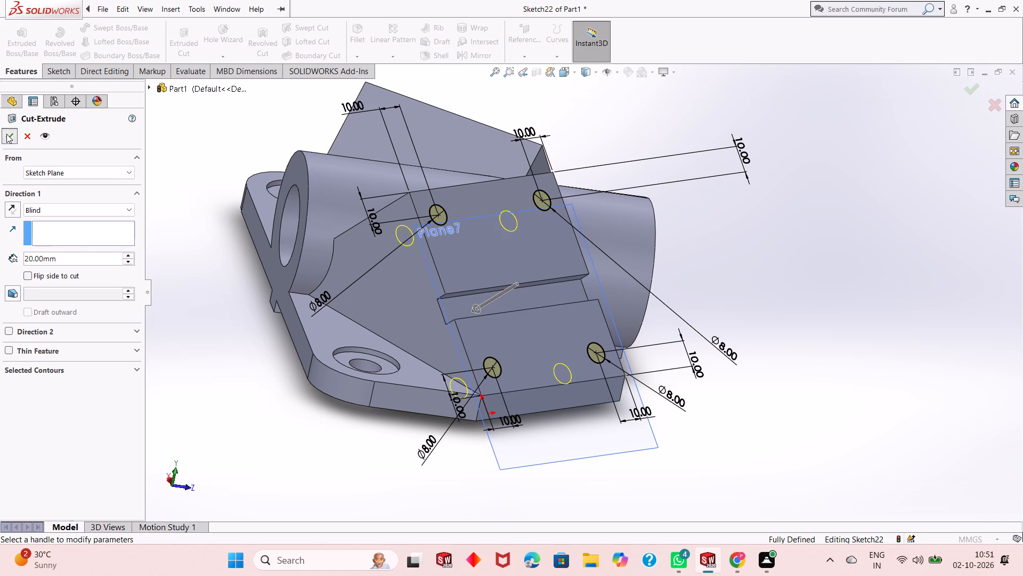
pyautogui.press('Escape')
pyautogui.press('Escape')
pyautogui.press('Escape')
pyautogui.press('Escape')
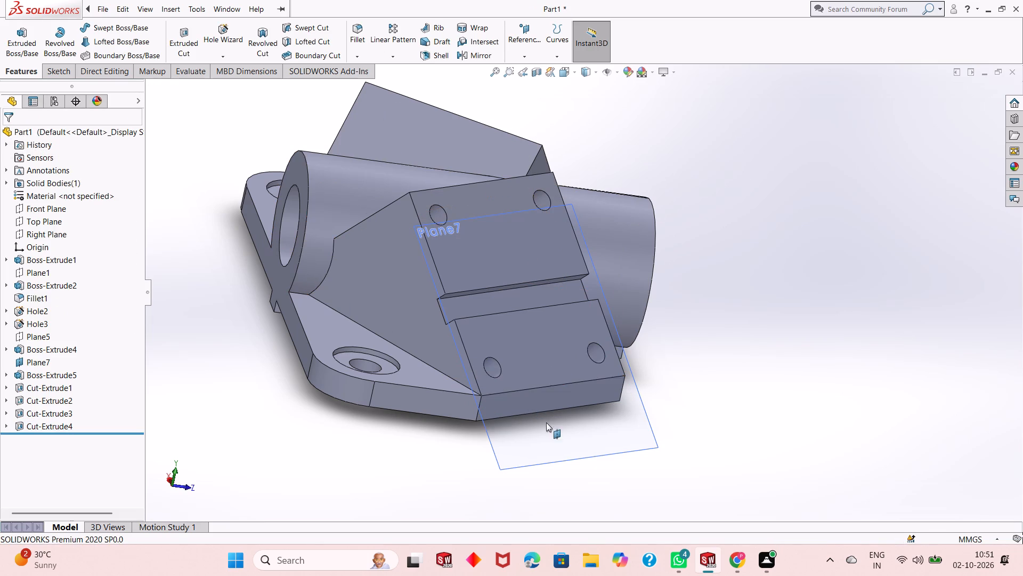
# Hide Plane7.
pyautogui.rightClick(576, 438)
pyautogui.click(618, 381)
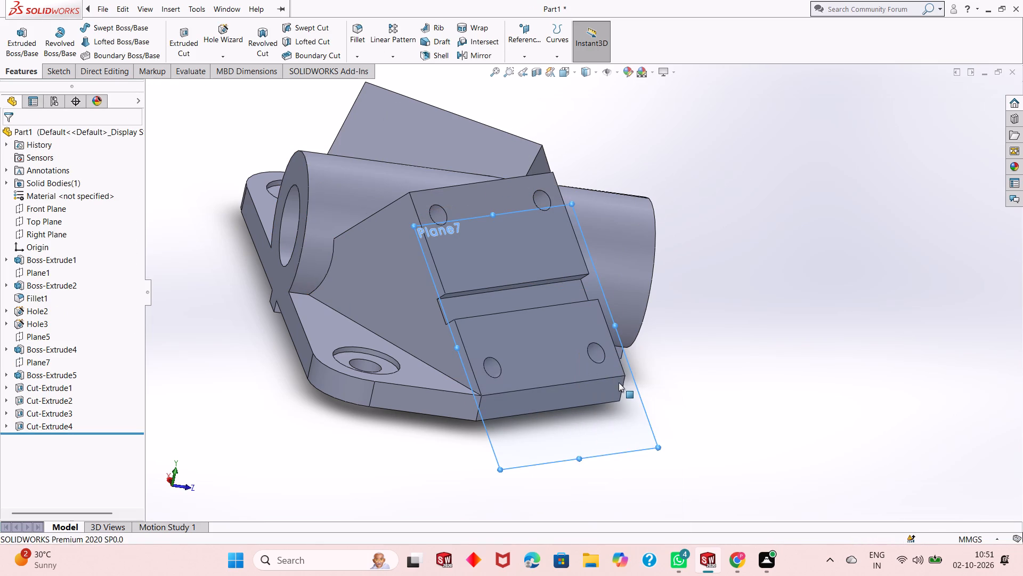
pyautogui.press('Escape')
# Inspect the bracket from all sides, including both grooved angled blocks, their corner holes, the central bore and the underside.
pyautogui.moveTo(631, 421); pyautogui.dragTo(603, 449, button='middle')
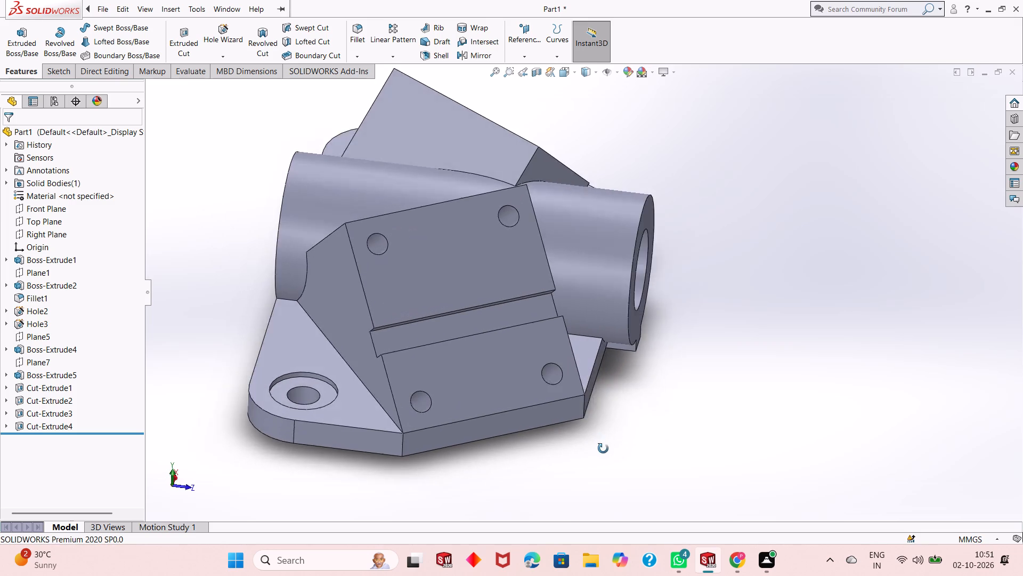
pyautogui.moveTo(603, 449); pyautogui.dragTo(535, 432, button='middle')
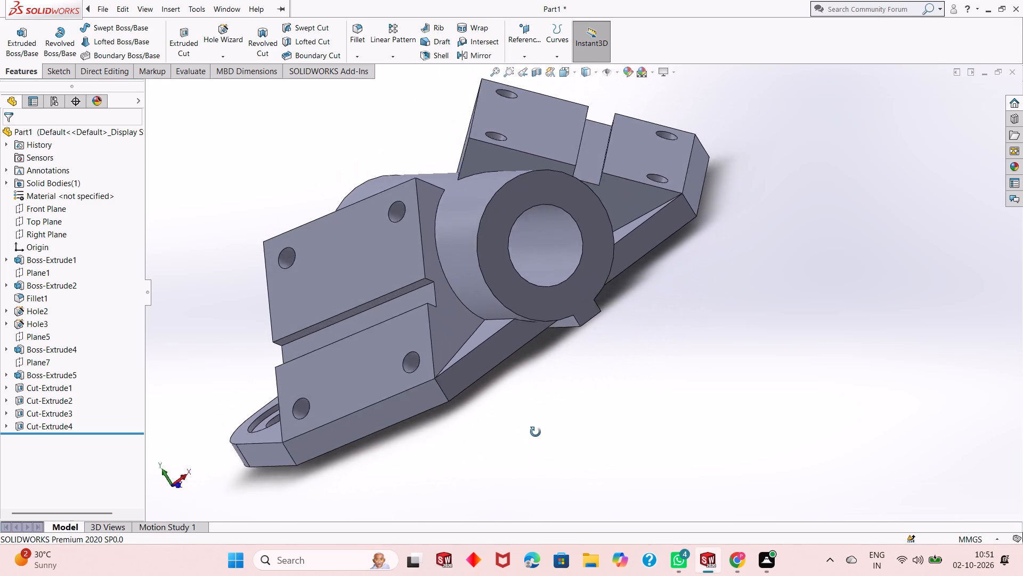
pyautogui.moveTo(535, 432); pyautogui.dragTo(466, 502, button='middle')
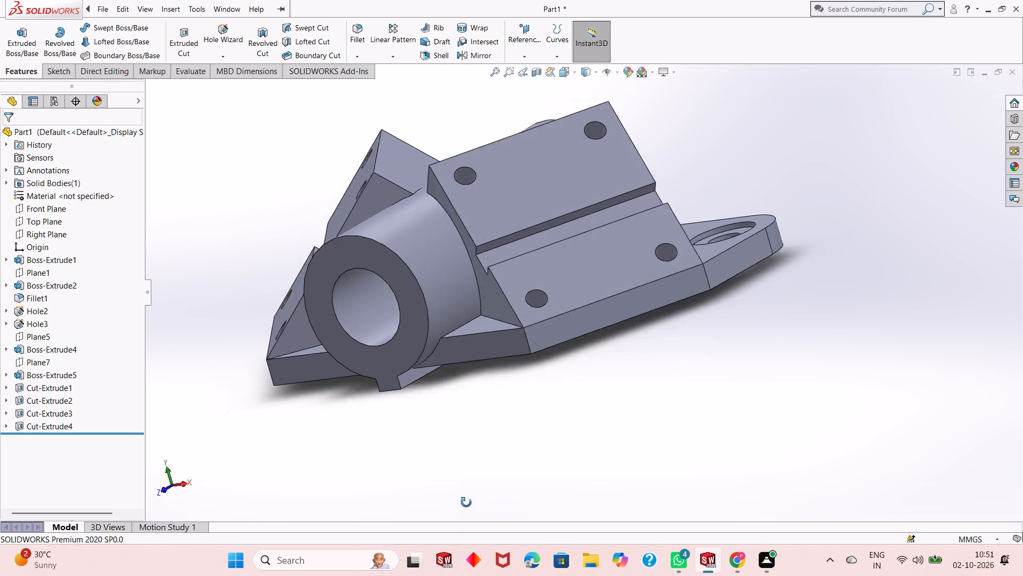
pyautogui.moveTo(466, 502); pyautogui.dragTo(781, 390, button='middle')
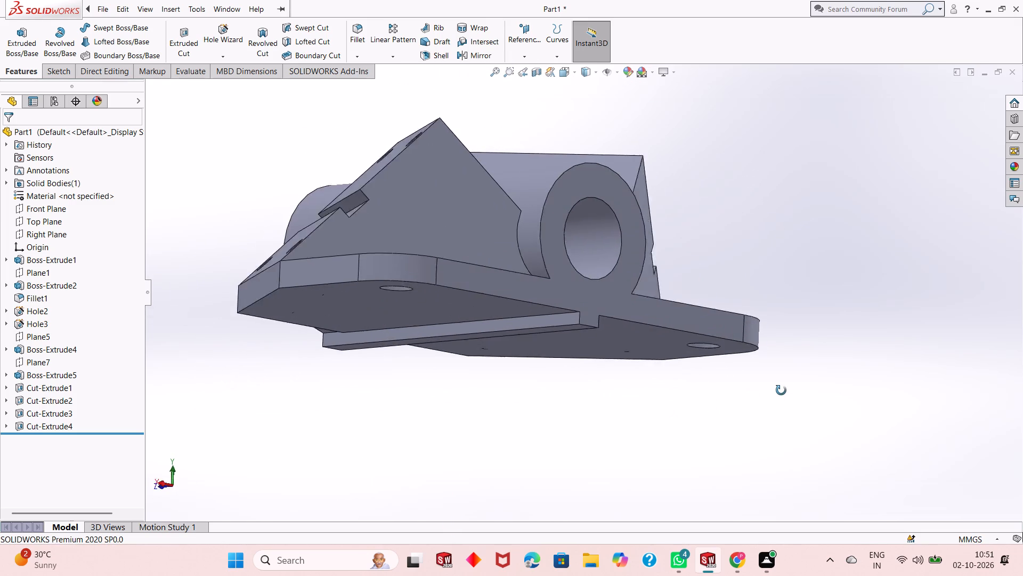
pyautogui.moveTo(781, 390); pyautogui.dragTo(691, 397, button='middle')
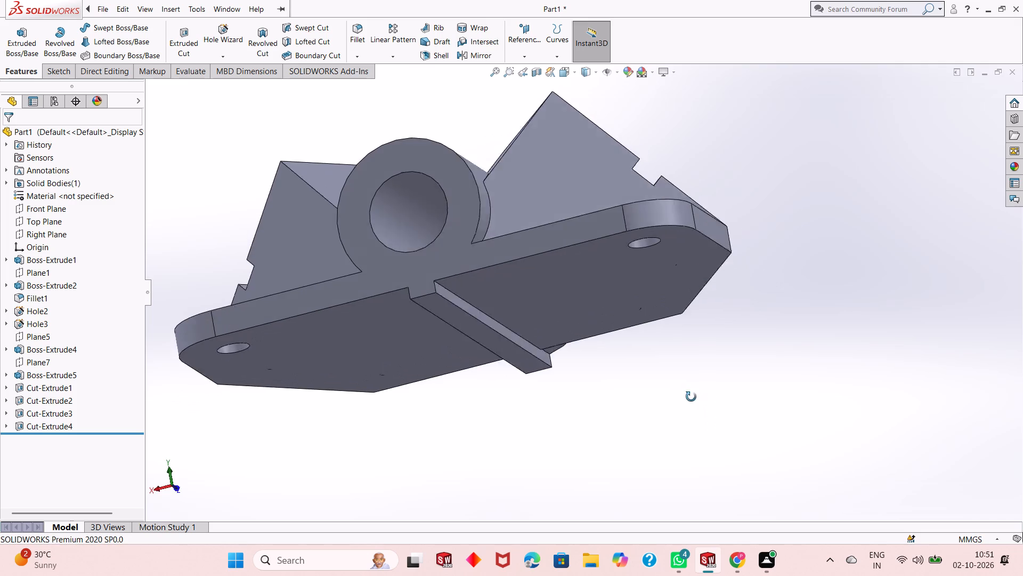
pyautogui.moveTo(691, 397); pyautogui.dragTo(507, 461, button='middle')
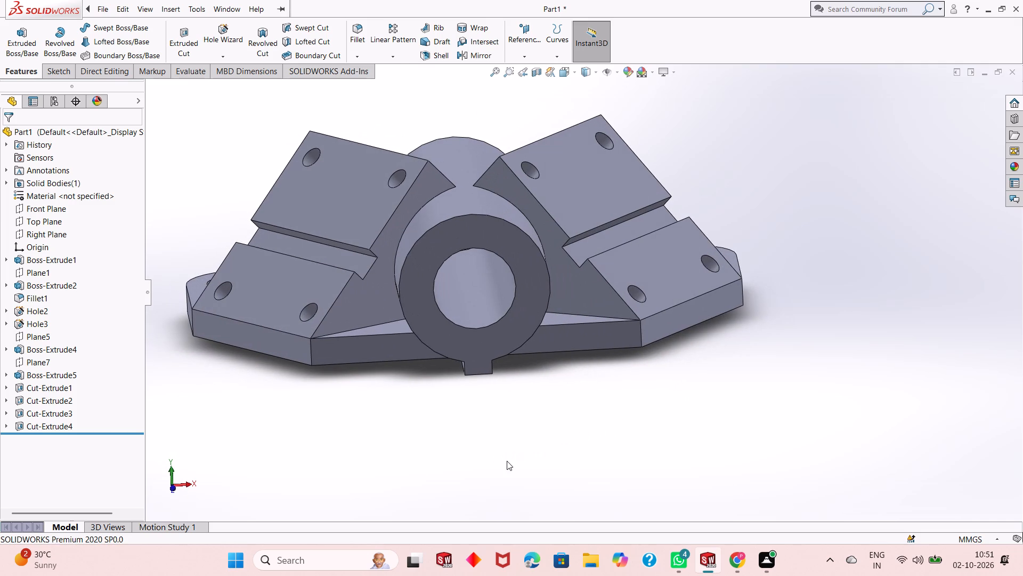
pyautogui.moveTo(510, 399); pyautogui.dragTo(506, 425, button='middle')
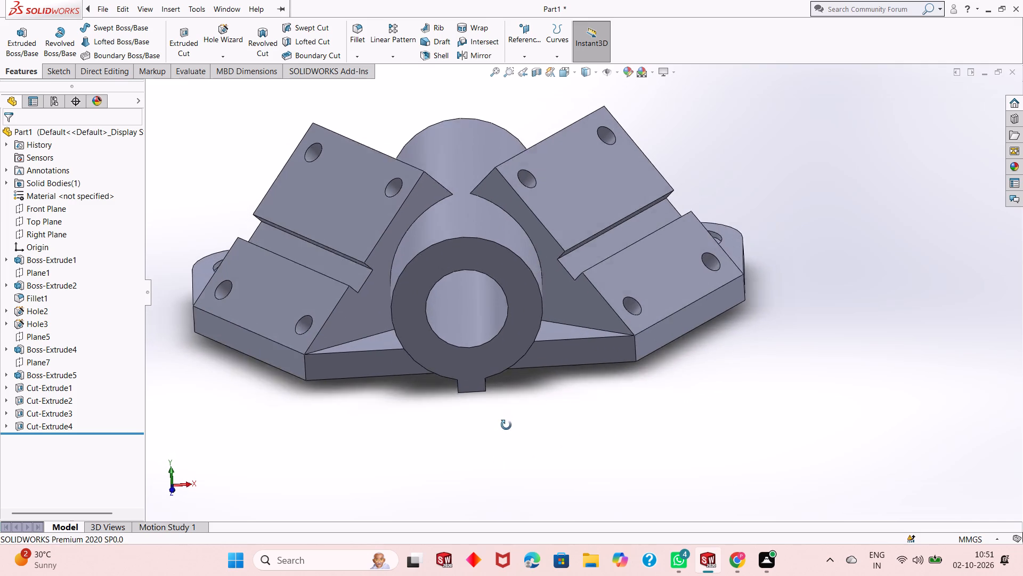
pyautogui.moveTo(506, 425); pyautogui.dragTo(504, 384, button='middle')
pyautogui.scroll(-3, 352, 217)
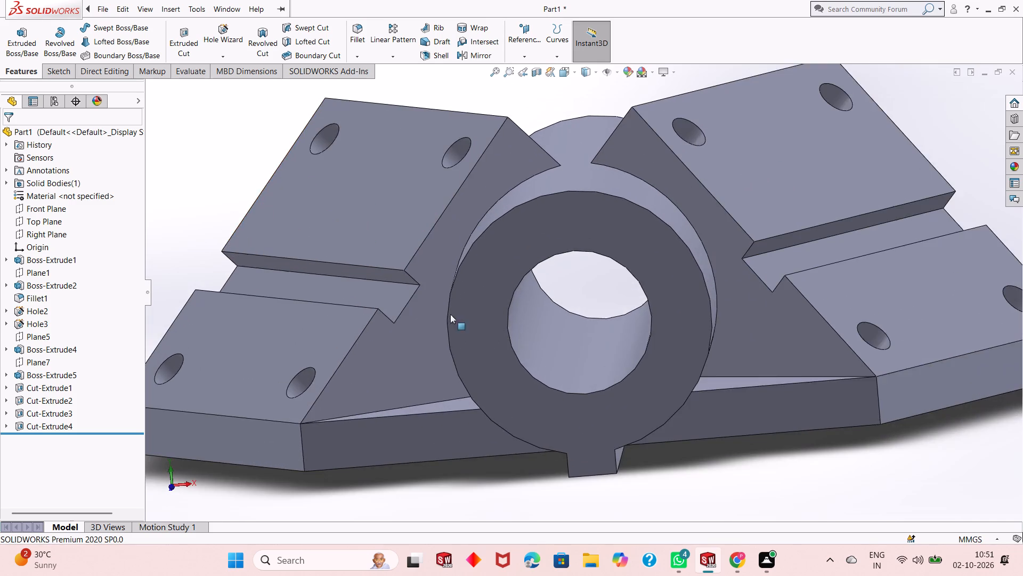
pyautogui.scroll(2, 579, 429)
pyautogui.moveTo(600, 473); pyautogui.dragTo(615, 422, button='middle')
pyautogui.moveTo(615, 422); pyautogui.dragTo(594, 458, button='middle')
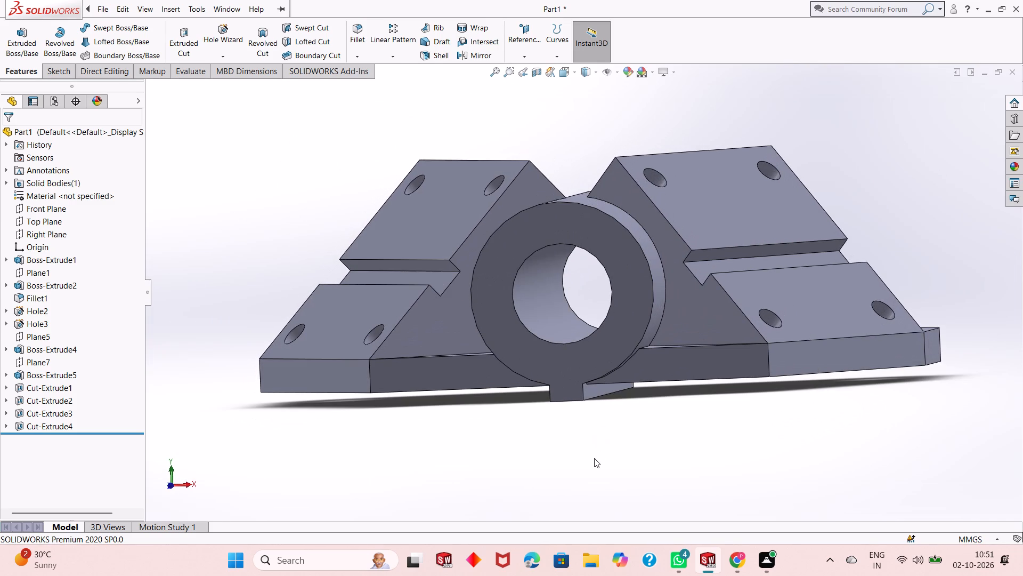
# Examine the finished bracket from the front, above and below, checking the angled blocks, grooves, corner holes and bore.
pyautogui.moveTo(597, 432); pyautogui.dragTo(598, 432, button='middle')
pyautogui.moveTo(598, 432); pyautogui.dragTo(594, 451, button='middle')
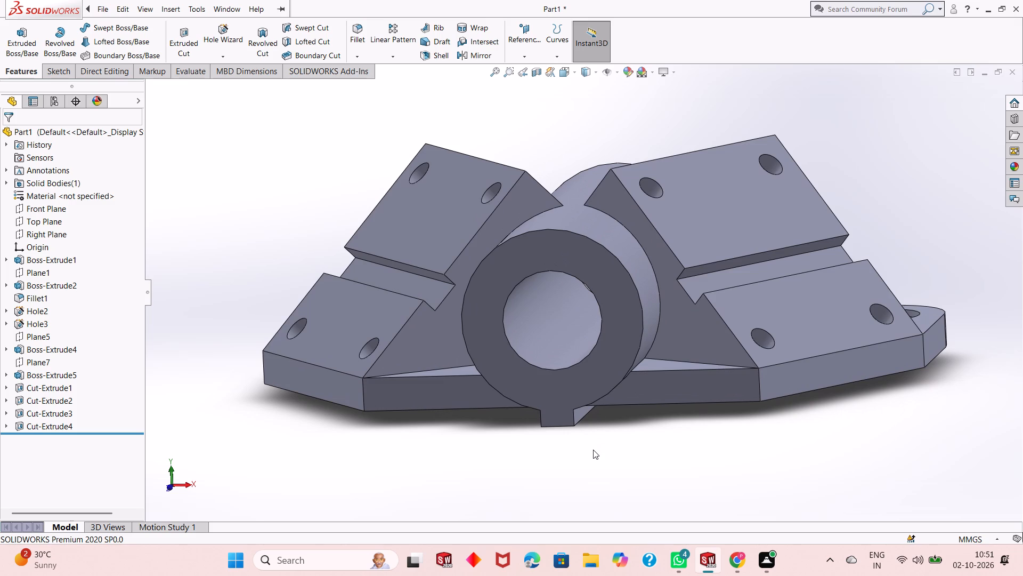
pyautogui.moveTo(593, 451); pyautogui.dragTo(591, 502, button='middle')
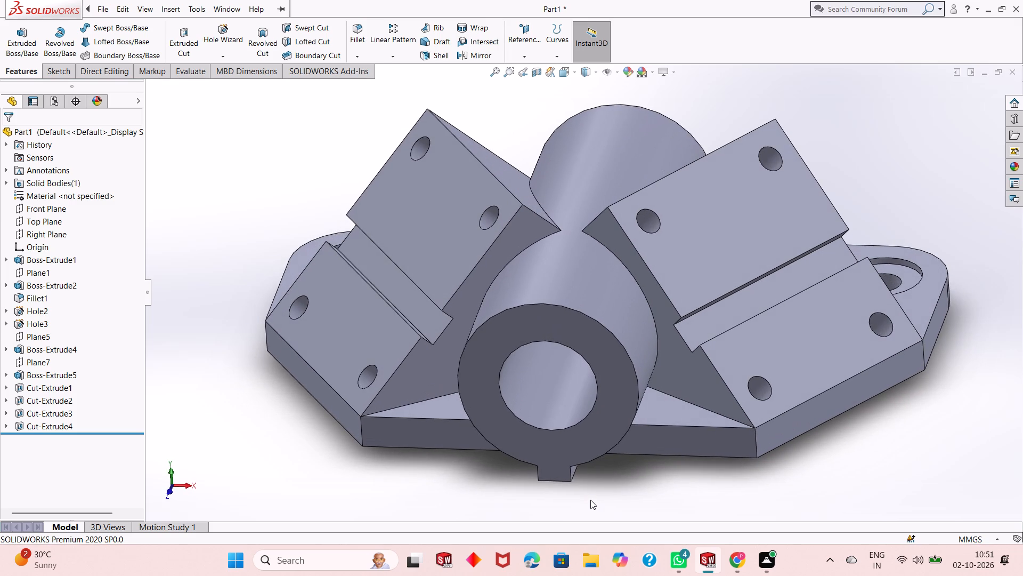
pyautogui.moveTo(607, 497); pyautogui.dragTo(605, 502, button='middle')
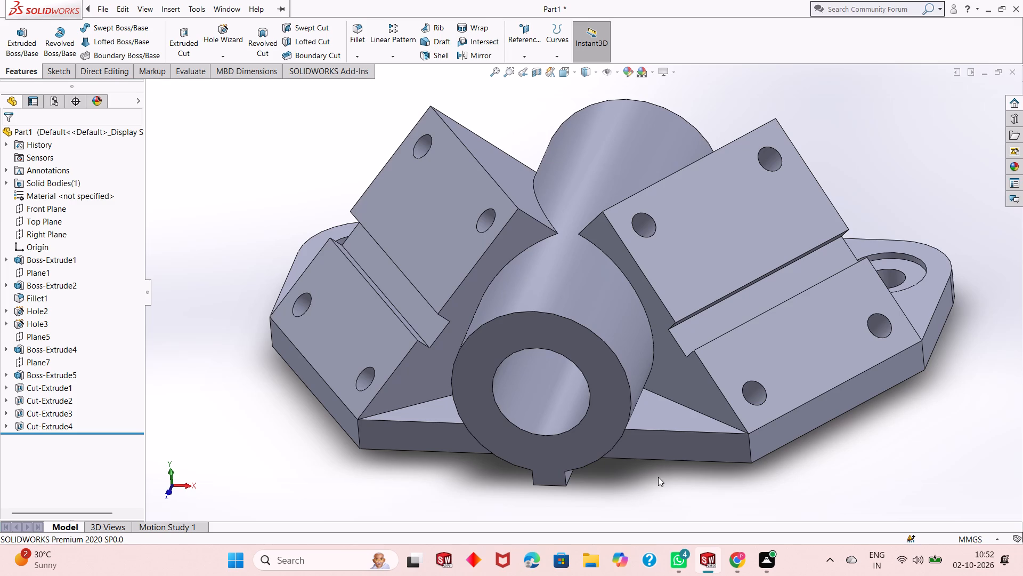
pyautogui.moveTo(656, 477); pyautogui.dragTo(669, 456, button='middle')
pyautogui.scroll(2, 669, 455)
pyautogui.moveTo(669, 455); pyautogui.dragTo(662, 418, button='middle')
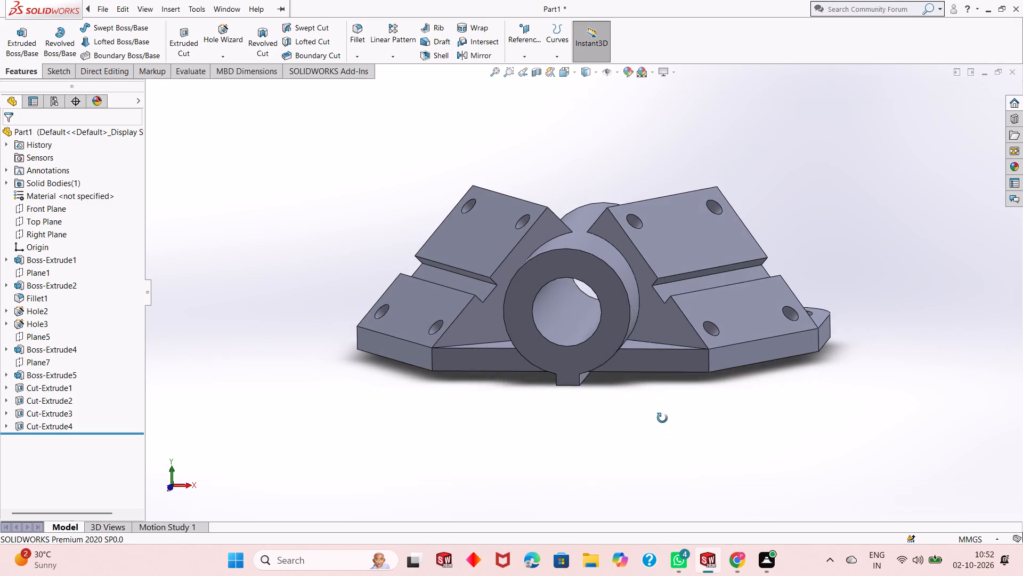
pyautogui.moveTo(662, 418); pyautogui.dragTo(655, 412, button='middle')
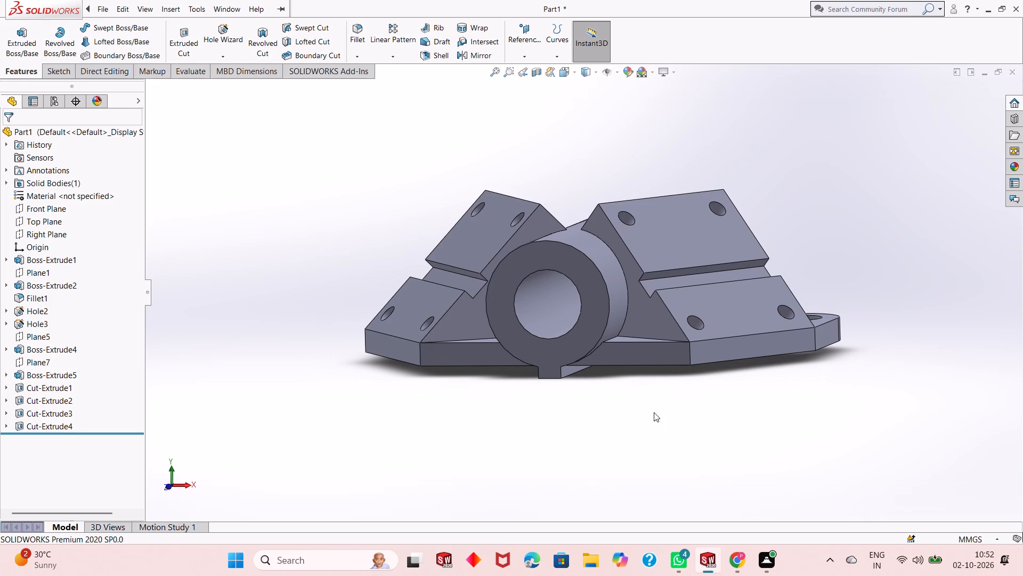
pyautogui.moveTo(637, 385); pyautogui.dragTo(646, 412, button='middle')
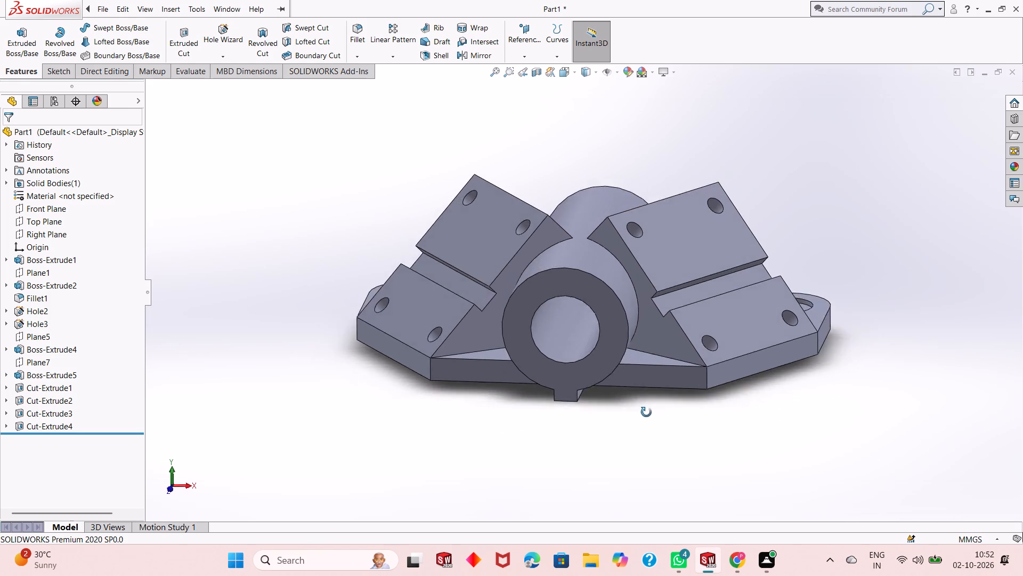
pyautogui.moveTo(646, 412); pyautogui.dragTo(655, 342, button='middle')
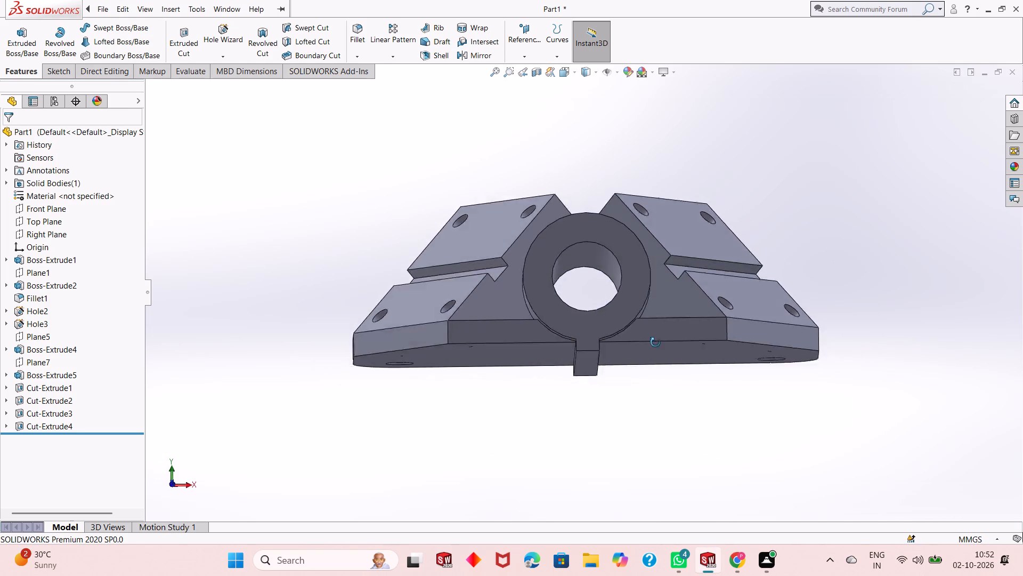
pyautogui.moveTo(655, 342); pyautogui.dragTo(680, 434, button='middle')
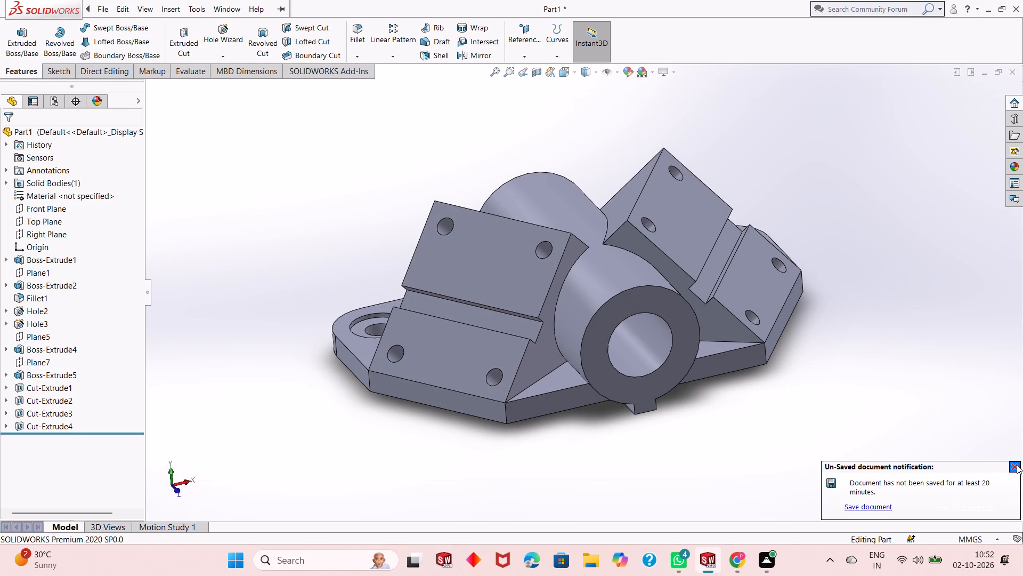
pyautogui.click(1017, 465)
# Set up a 10 mm fillet on the sloping inner edge at the rear end of one grooved angled block.
pyautogui.click(355, 31)
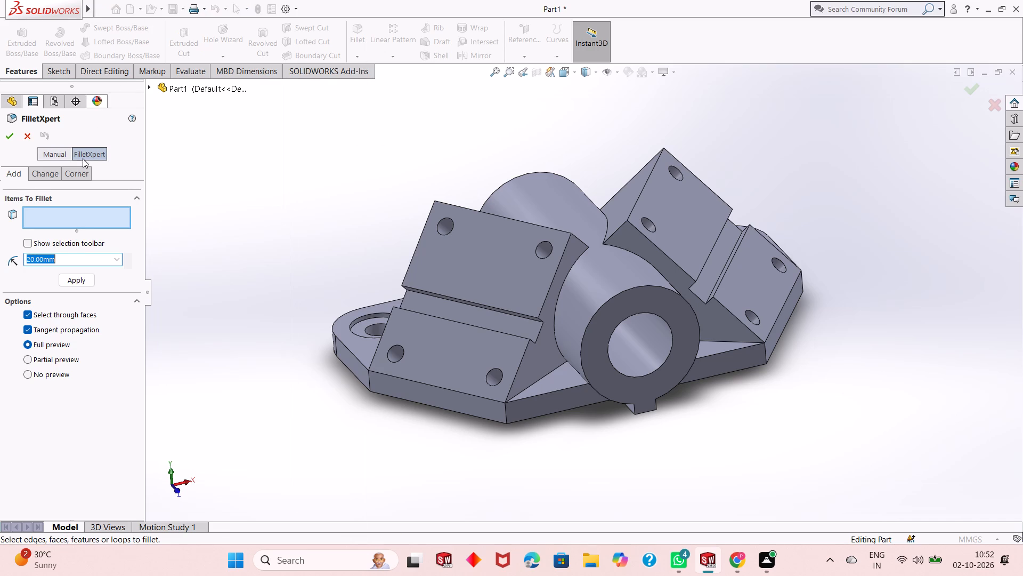
pyautogui.write('10')
pyautogui.press('Return')
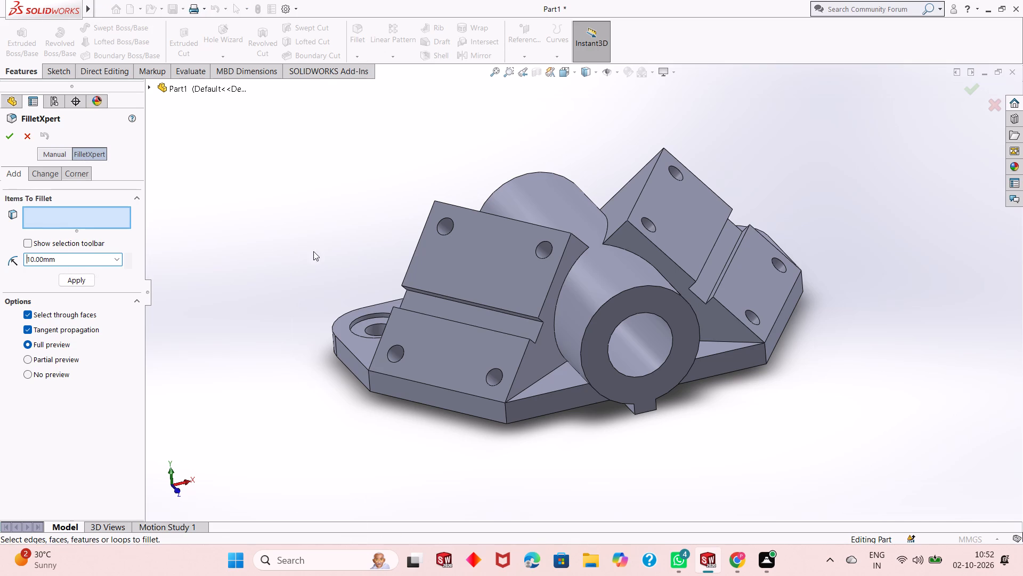
pyautogui.moveTo(418, 281); pyautogui.dragTo(454, 215, button='middle')
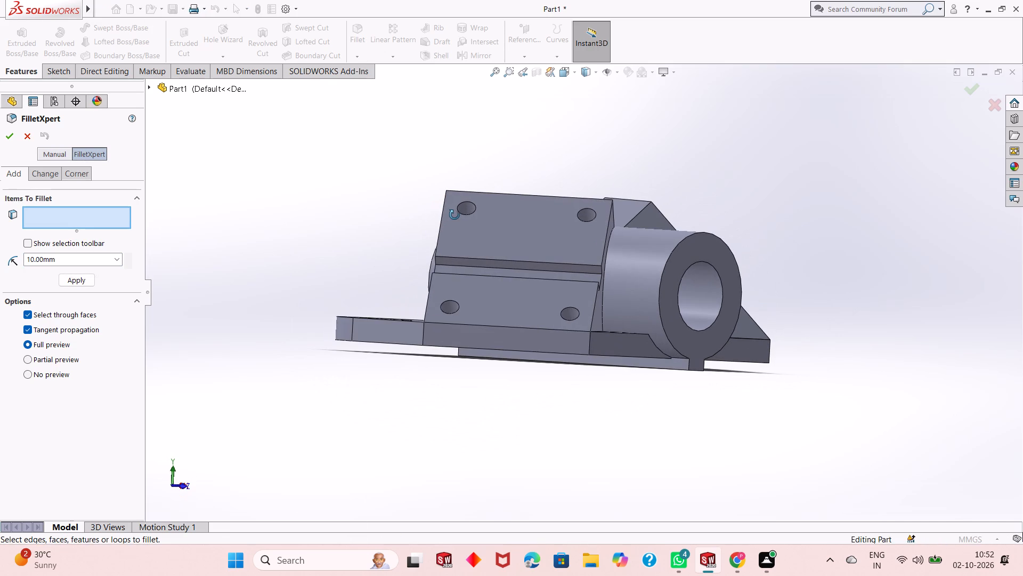
pyautogui.moveTo(454, 215); pyautogui.dragTo(469, 218, button='middle')
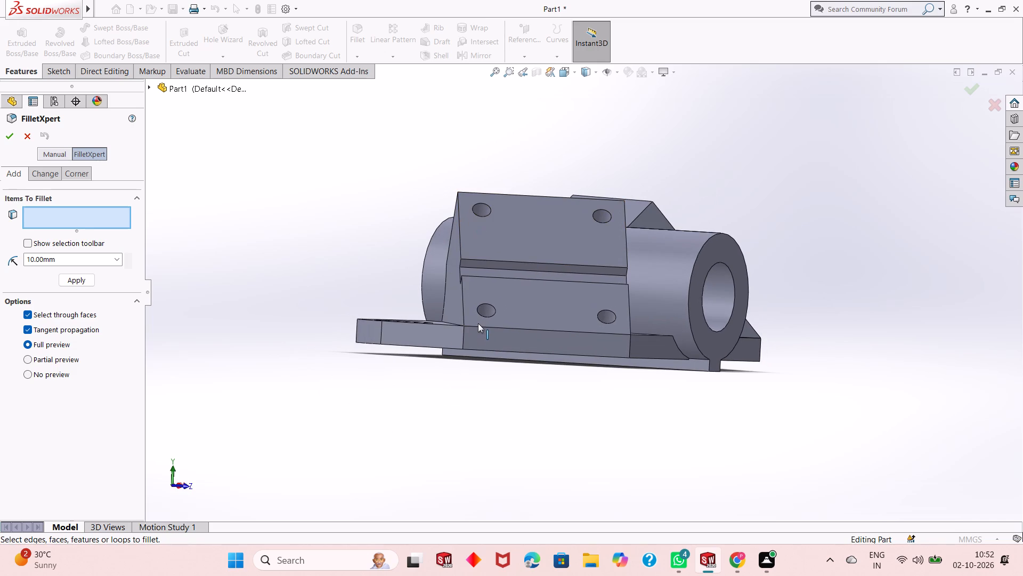
pyautogui.moveTo(523, 395); pyautogui.dragTo(523, 395, button='middle')
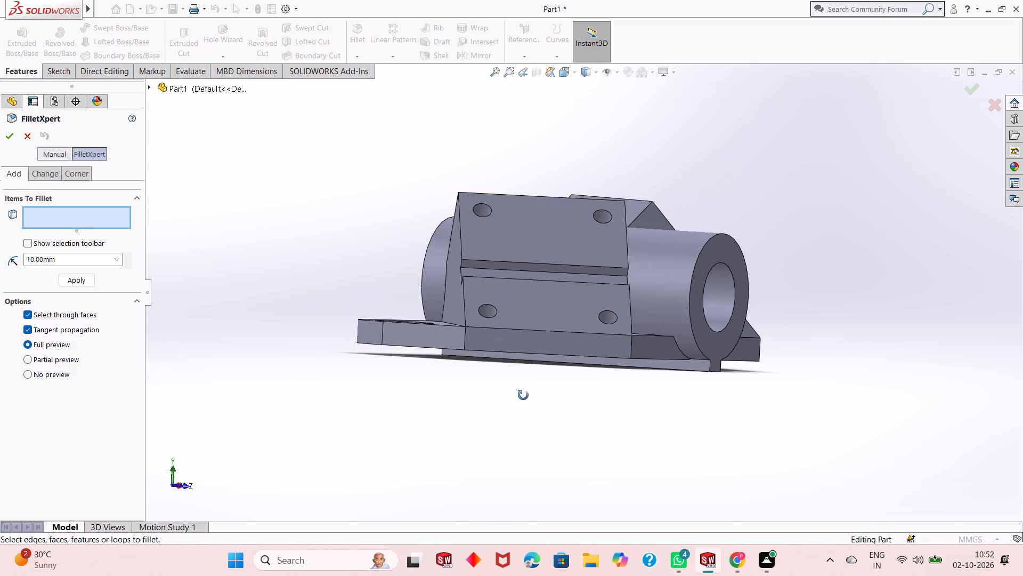
pyautogui.moveTo(523, 395); pyautogui.dragTo(630, 420, button='middle')
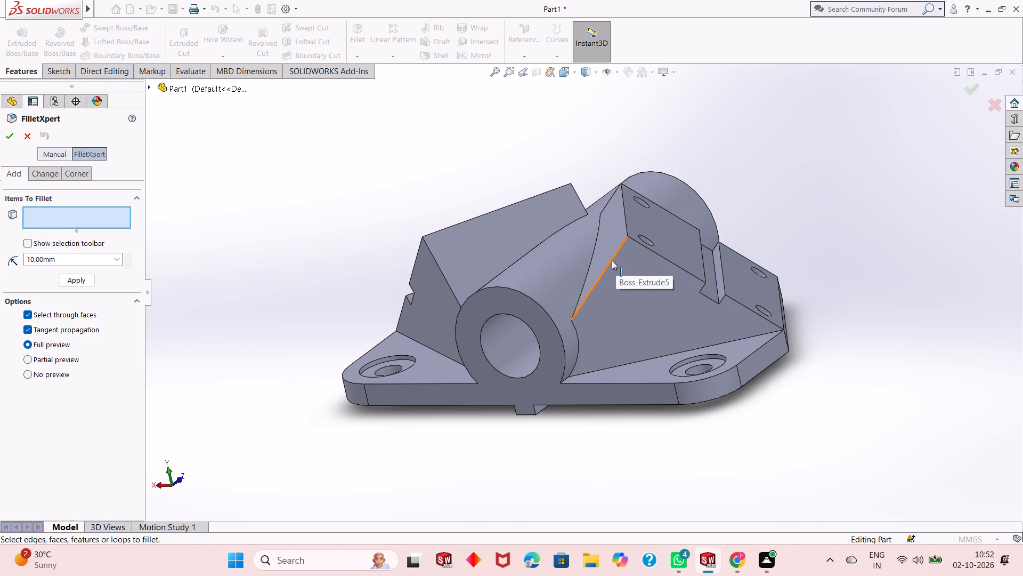
pyautogui.click(612, 260)
# Add the same block's matching sloping inner edge at its front end to the 10 mm fillet selection.
pyautogui.moveTo(679, 347); pyautogui.dragTo(671, 314, button='middle')
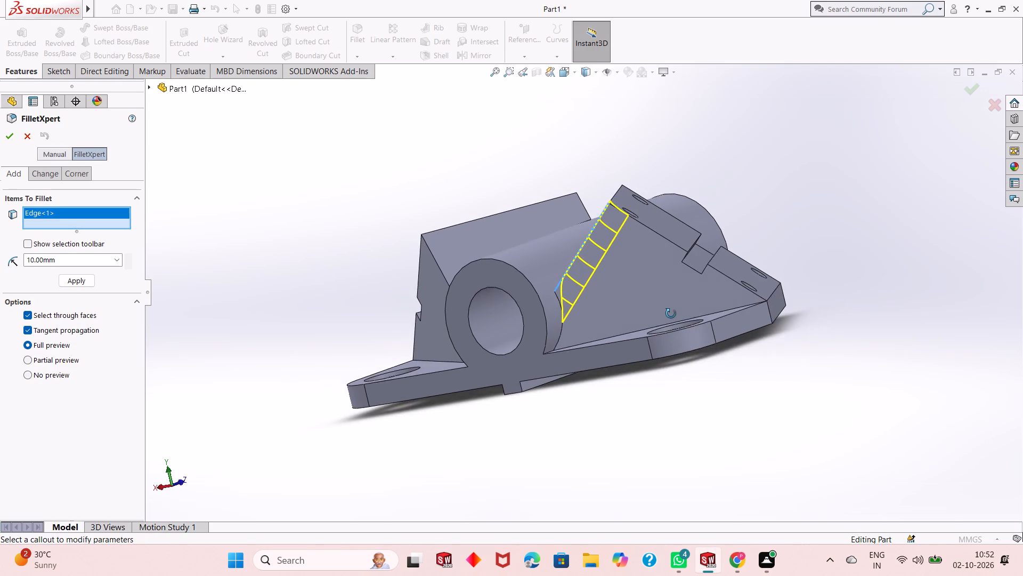
pyautogui.moveTo(671, 314); pyautogui.dragTo(427, 359, button='middle')
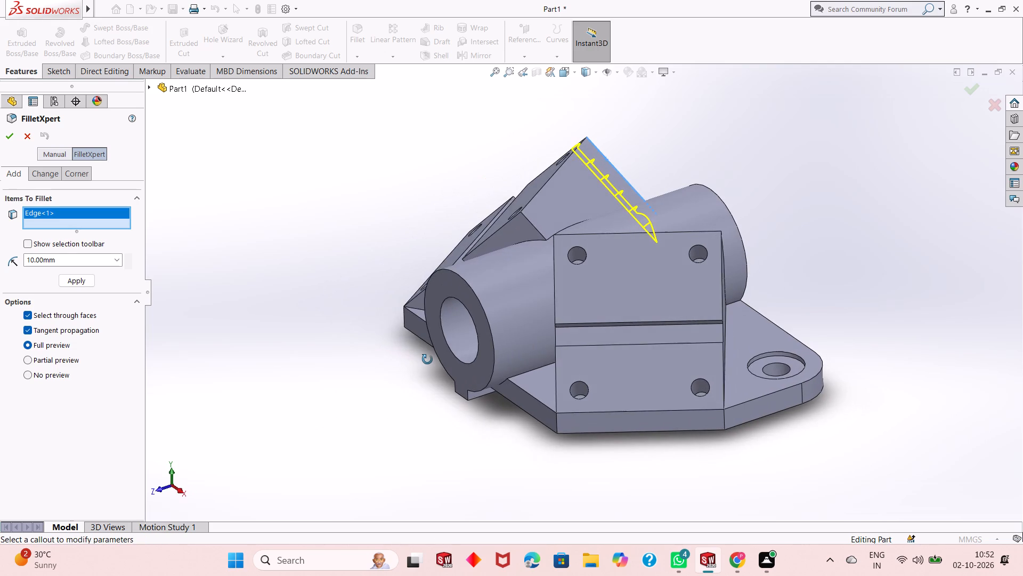
pyautogui.moveTo(427, 359); pyautogui.dragTo(426, 360, button='middle')
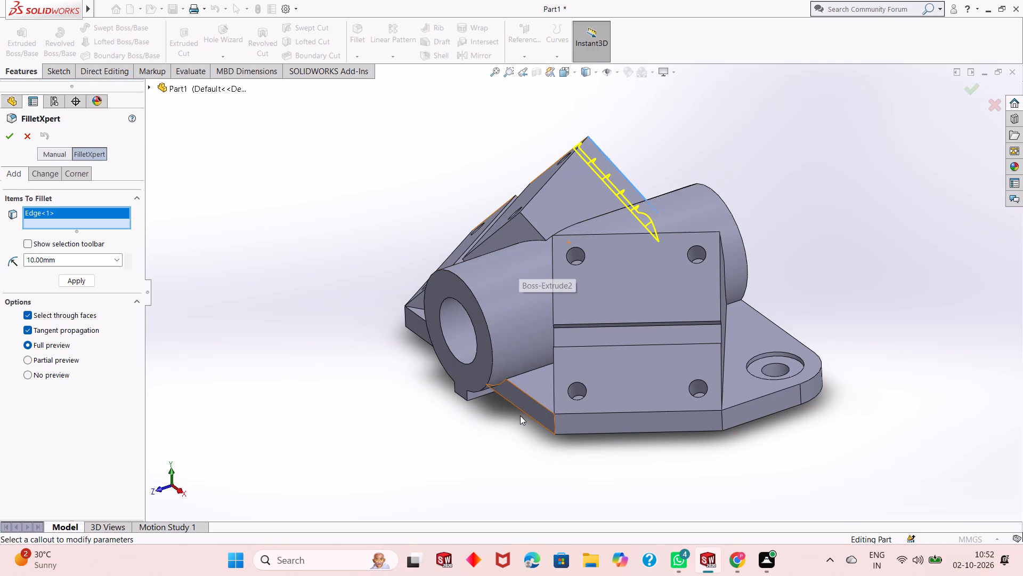
pyautogui.moveTo(520, 435); pyautogui.dragTo(523, 429, button='middle')
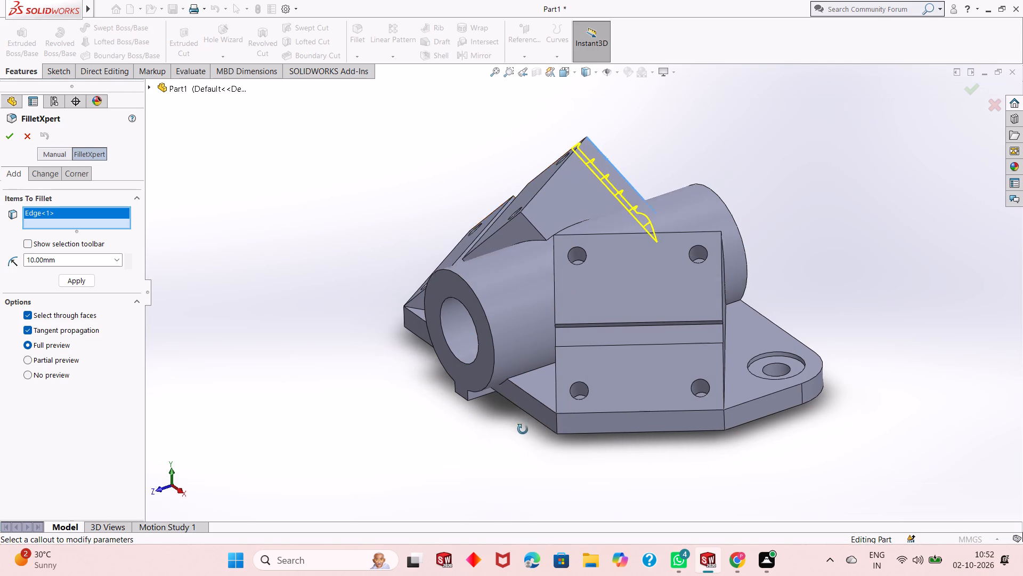
pyautogui.moveTo(523, 429); pyautogui.dragTo(532, 394, button='middle')
pyautogui.moveTo(534, 373); pyautogui.dragTo(585, 389, button='middle')
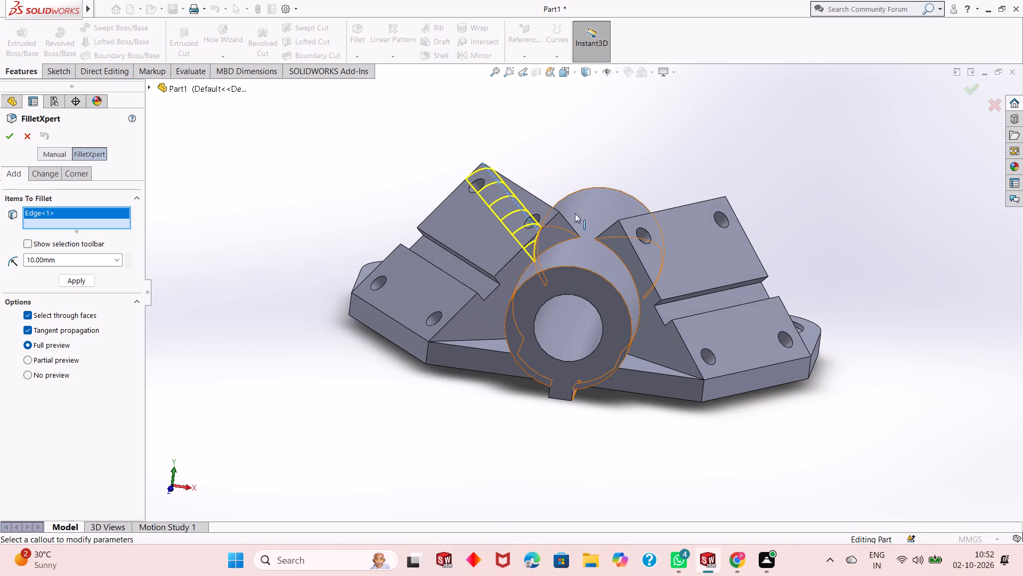
pyautogui.scroll(-3, 565, 198)
pyautogui.scroll(2, 643, 317)
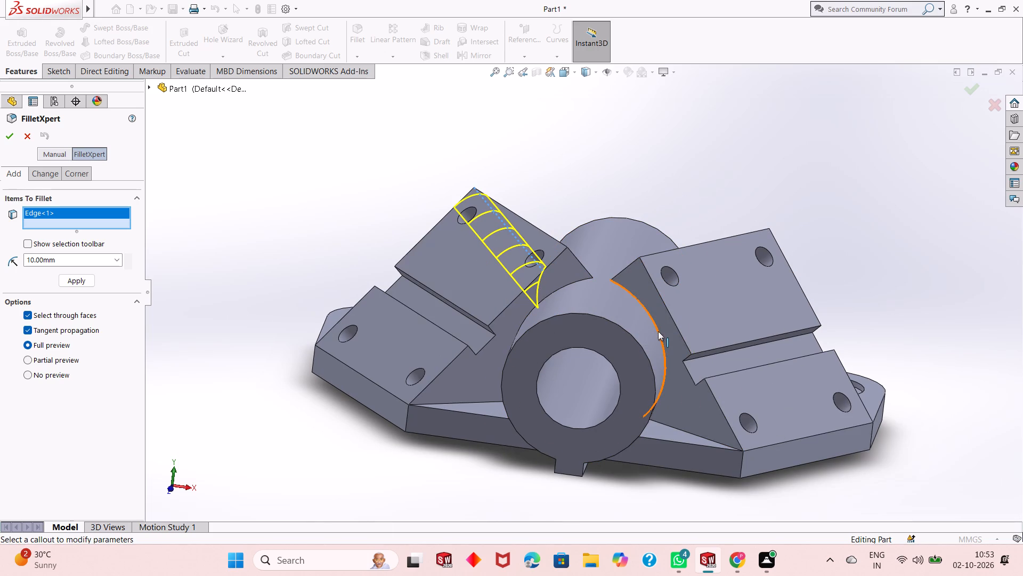
pyautogui.moveTo(621, 471); pyautogui.dragTo(609, 461, button='middle')
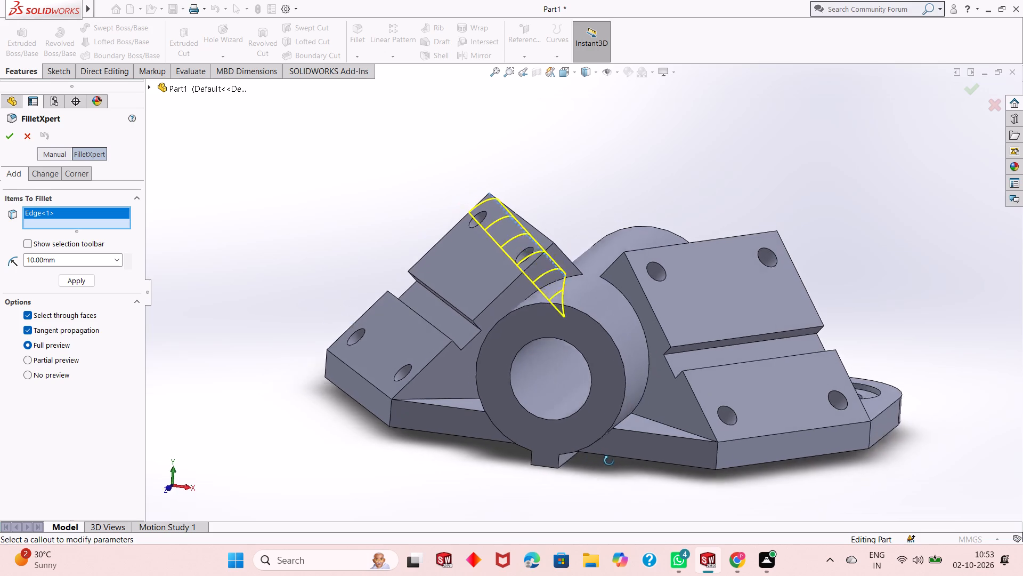
pyautogui.moveTo(609, 461); pyautogui.dragTo(592, 432, button='middle')
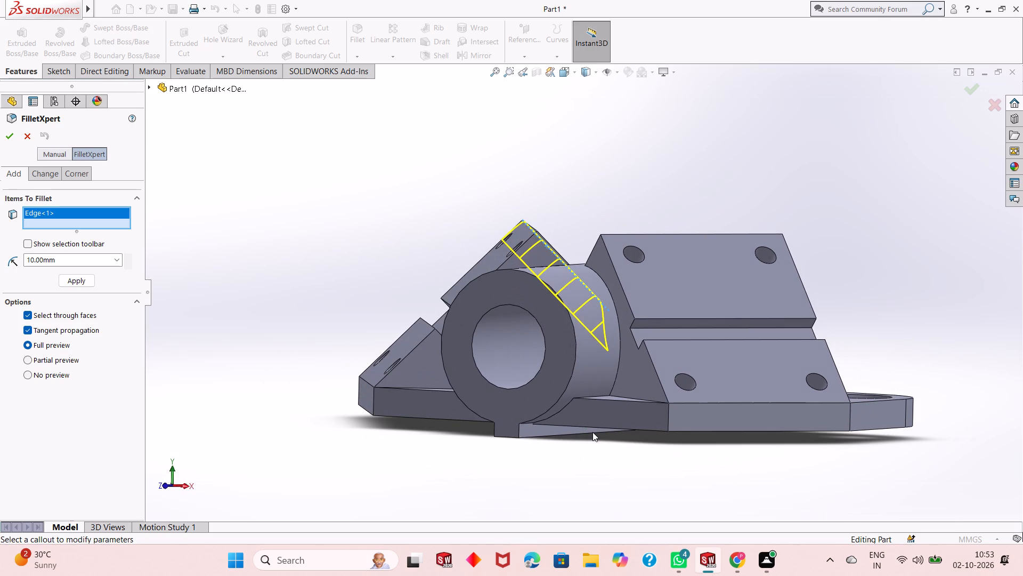
pyautogui.moveTo(592, 434); pyautogui.dragTo(587, 437, button='middle')
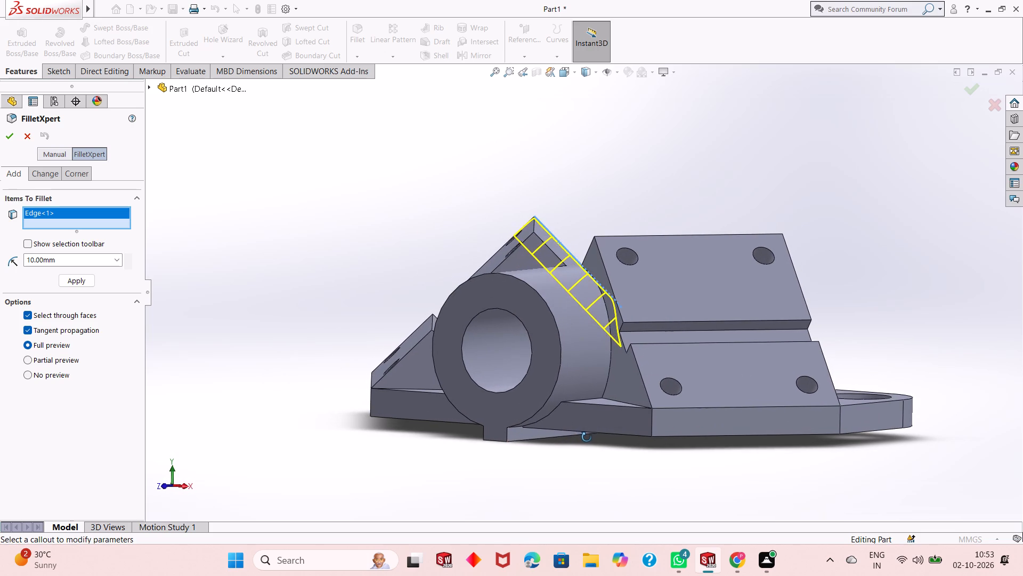
pyautogui.moveTo(587, 437); pyautogui.dragTo(560, 462, button='middle')
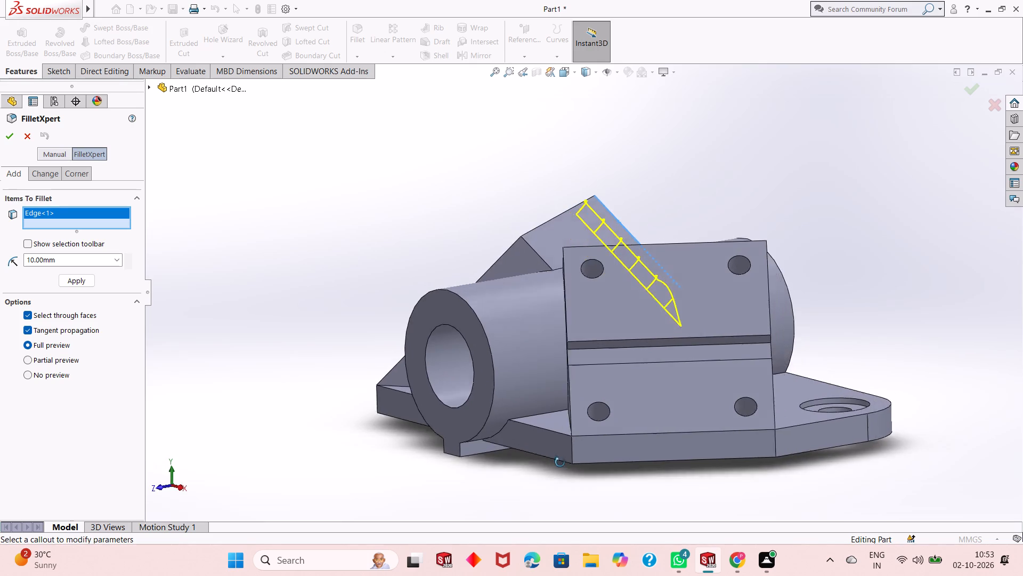
pyautogui.moveTo(560, 462); pyautogui.dragTo(569, 502, button='middle')
pyautogui.click(543, 267)
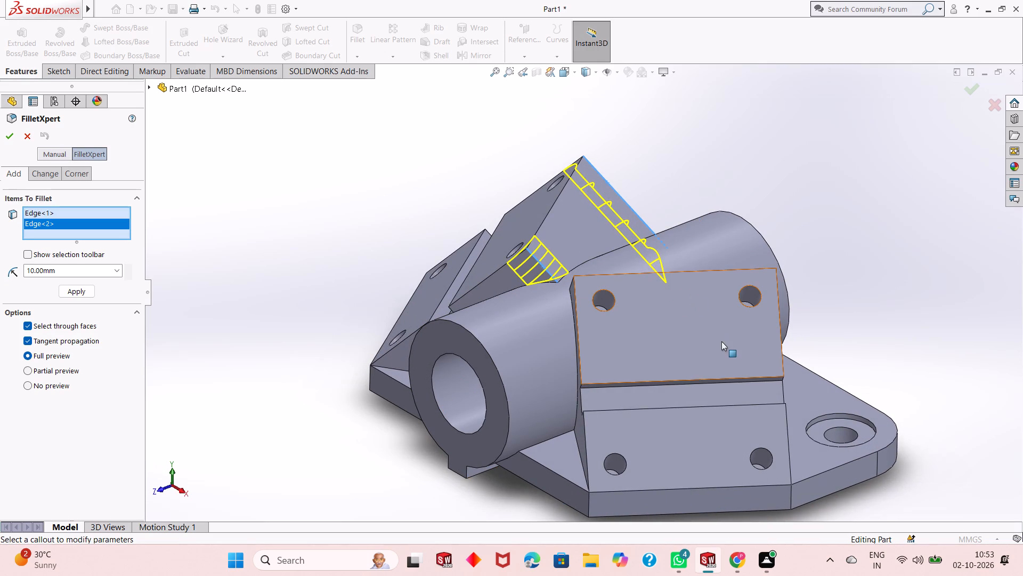
# Add the sloping inner edge at the rear end of the other grooved angled block to the 10 mm fillet selection.
pyautogui.moveTo(728, 326); pyautogui.dragTo(719, 317, button='middle')
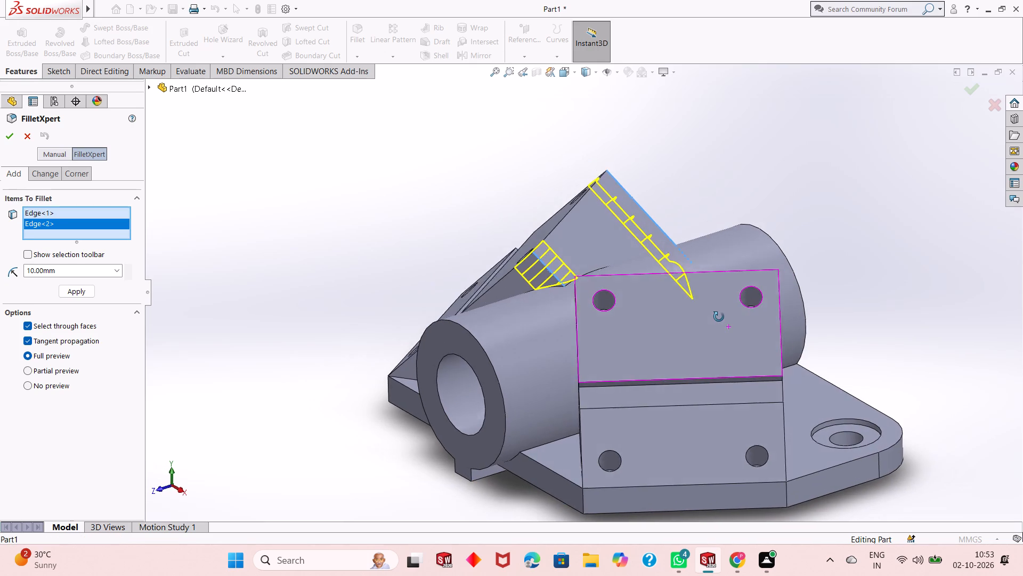
pyautogui.moveTo(719, 317); pyautogui.dragTo(680, 323, button='middle')
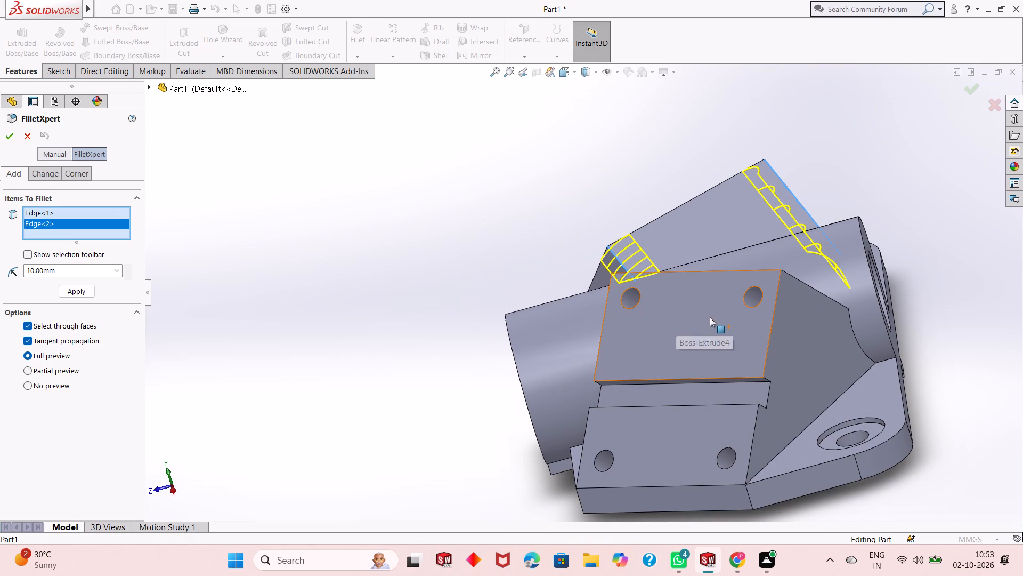
pyautogui.moveTo(832, 356); pyautogui.dragTo(845, 358, button='middle')
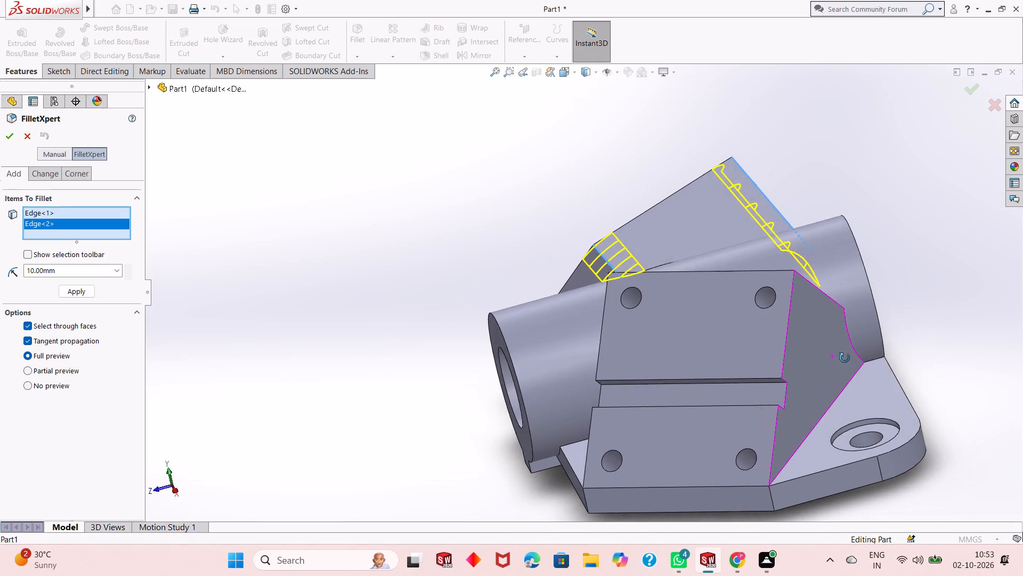
pyautogui.moveTo(845, 358); pyautogui.dragTo(850, 322, button='middle')
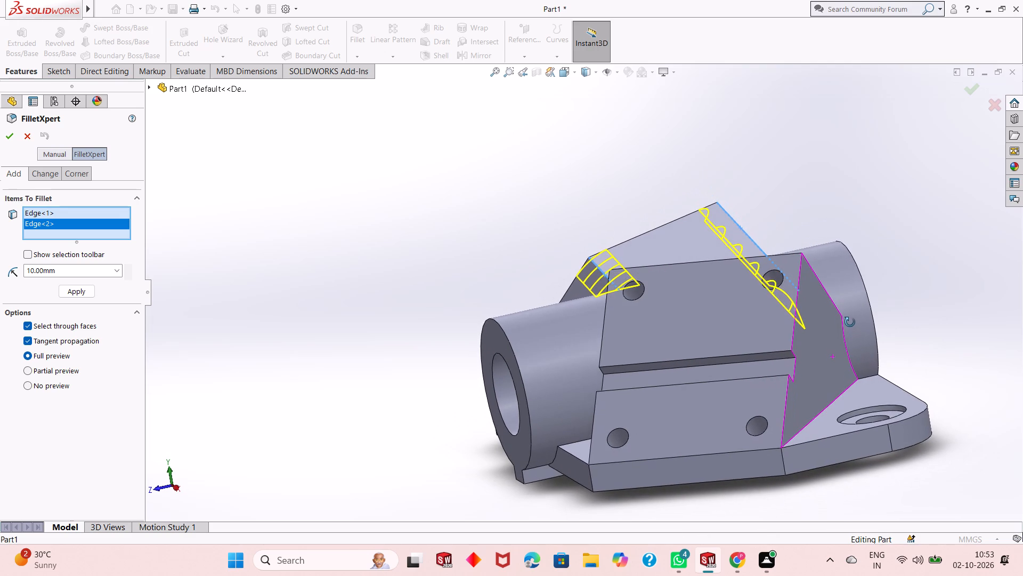
pyautogui.moveTo(850, 322); pyautogui.dragTo(786, 351, button='middle')
pyautogui.scroll(2, 697, 353)
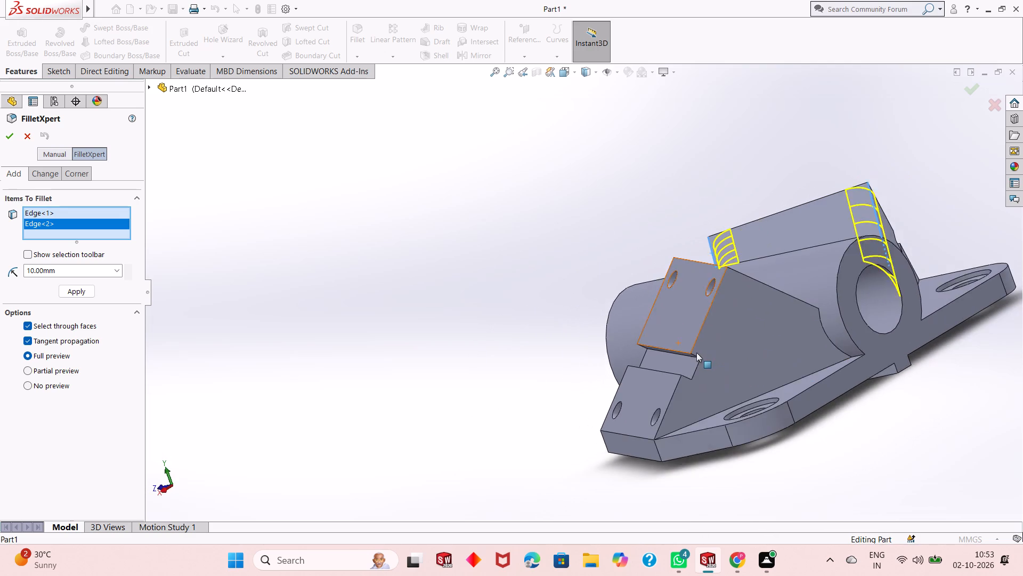
pyautogui.scroll(1, 696, 353)
pyautogui.scroll(-3, 736, 293)
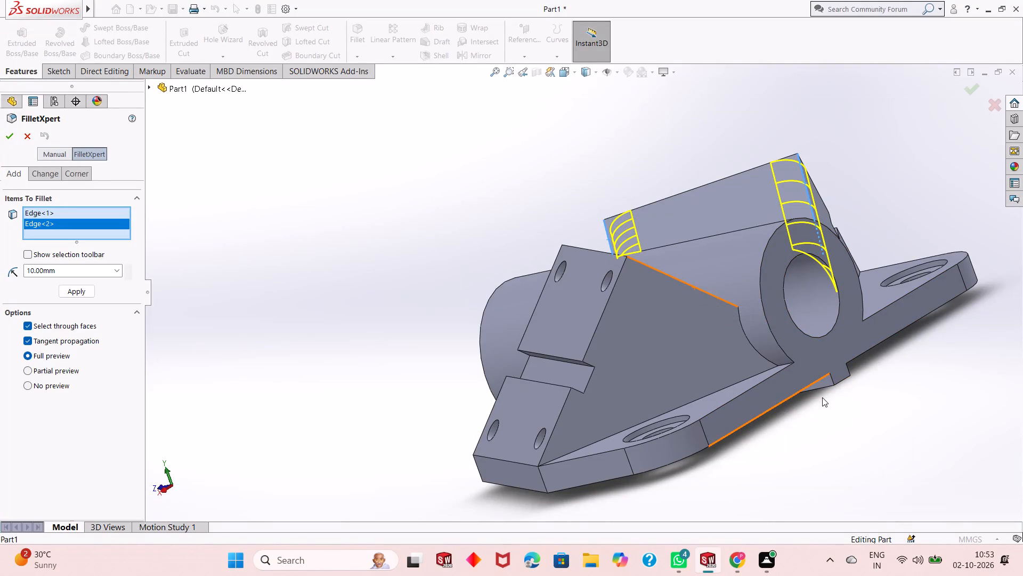
pyautogui.moveTo(823, 398); pyautogui.dragTo(834, 405, button='middle')
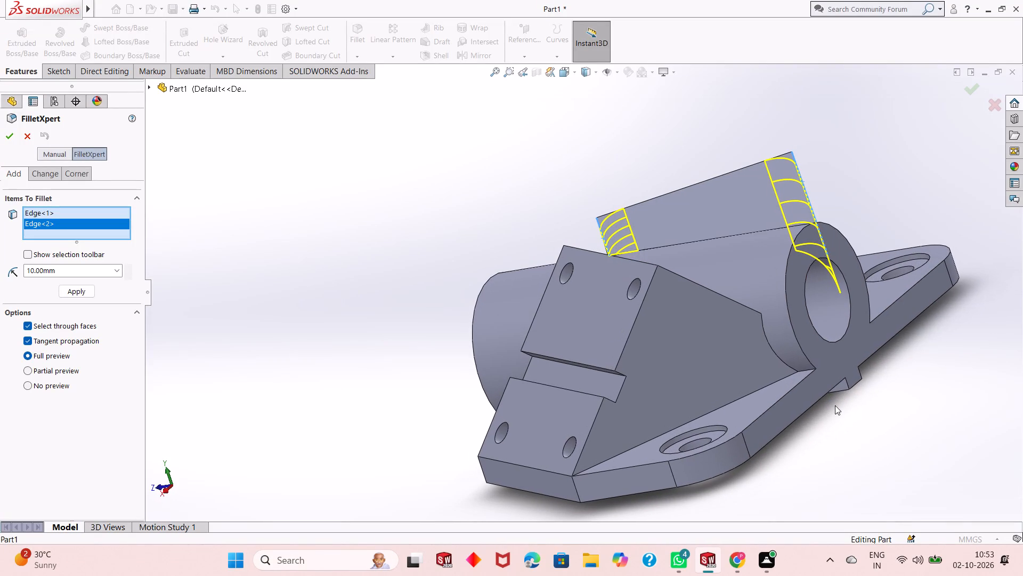
pyautogui.moveTo(851, 403); pyautogui.dragTo(851, 404, button='middle')
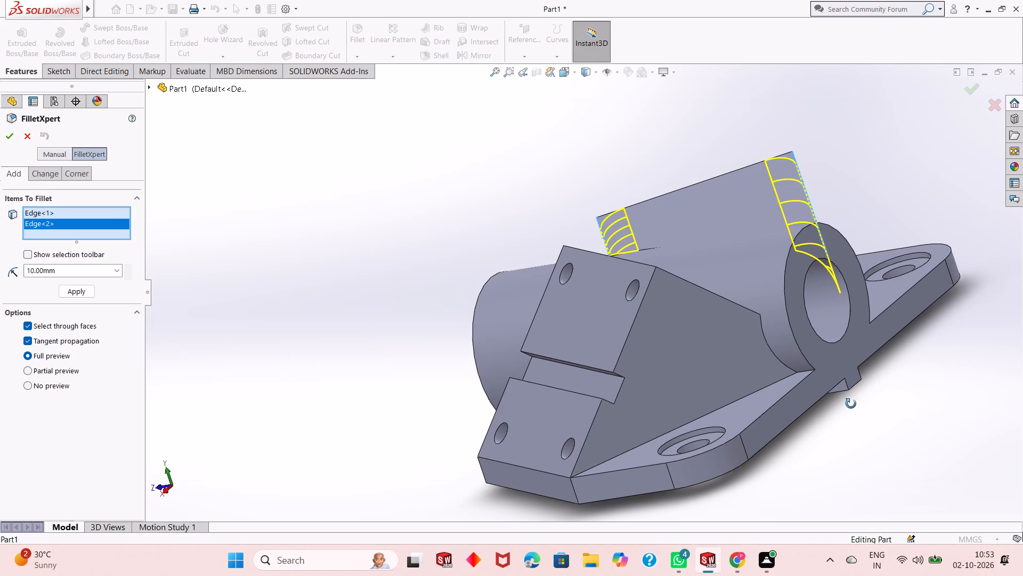
pyautogui.moveTo(851, 404); pyautogui.dragTo(829, 425, button='middle')
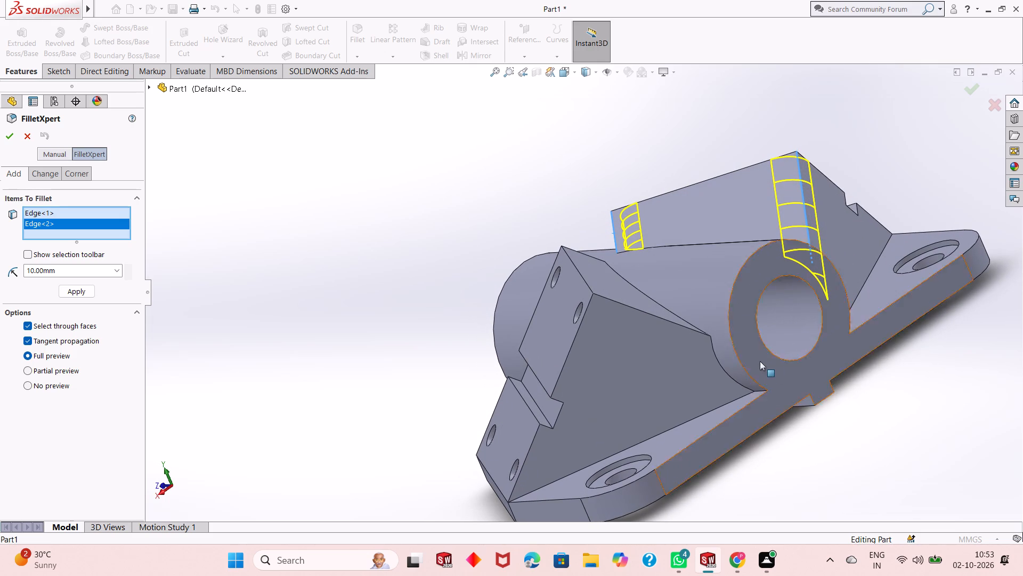
pyautogui.click(692, 330)
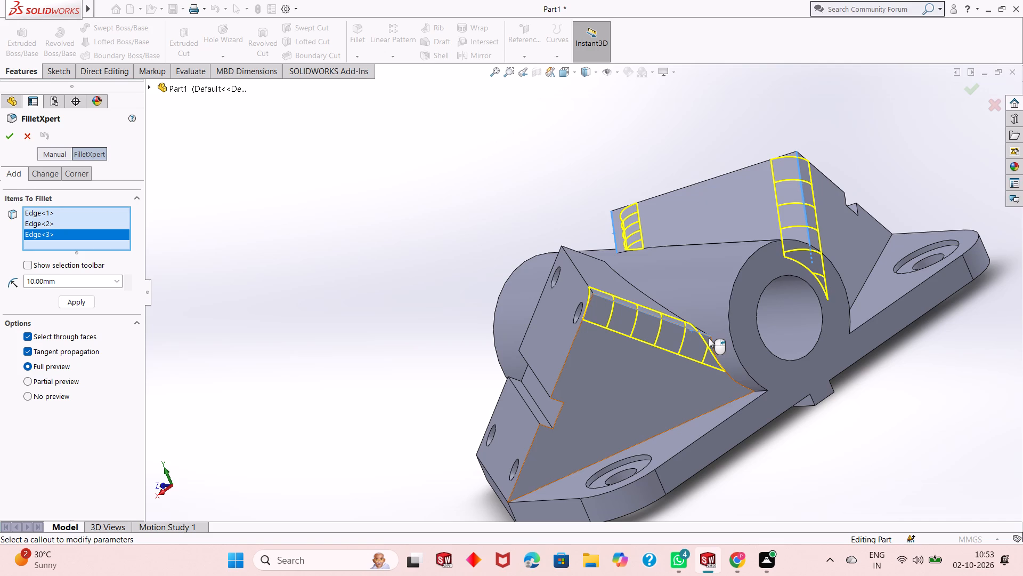
# Add the second block's matching sloping inner edge at its front end to the 10 mm fillet selection.
pyautogui.moveTo(806, 426); pyautogui.dragTo(823, 350, button='middle')
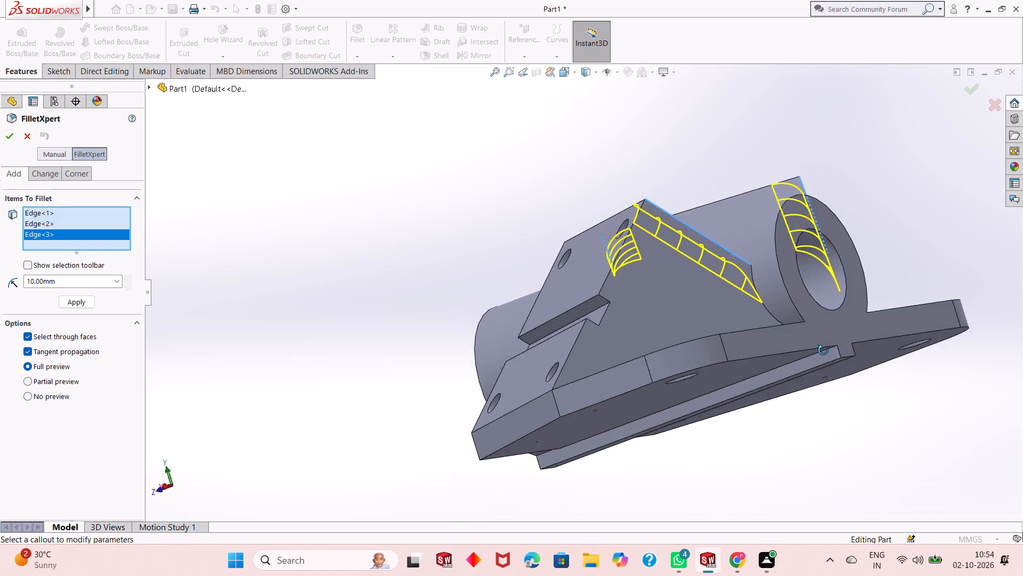
pyautogui.moveTo(823, 350); pyautogui.dragTo(806, 386, button='middle')
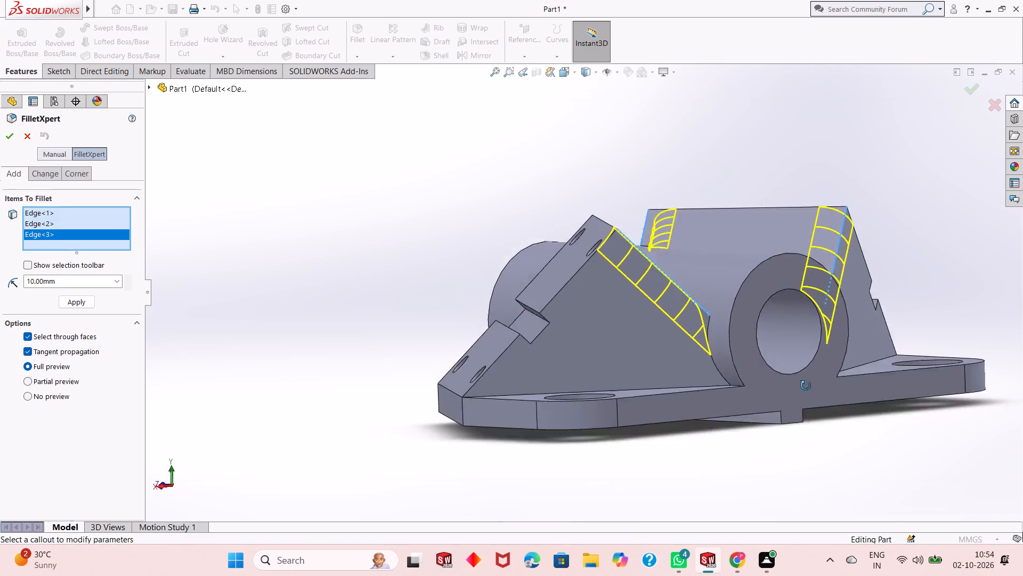
pyautogui.moveTo(806, 386); pyautogui.dragTo(954, 355, button='middle')
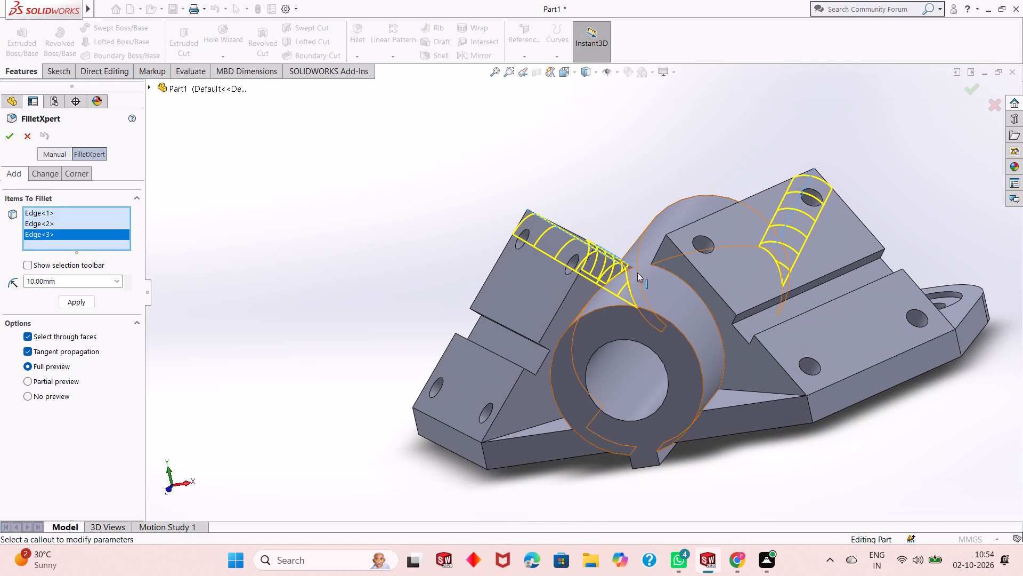
pyautogui.click(657, 252)
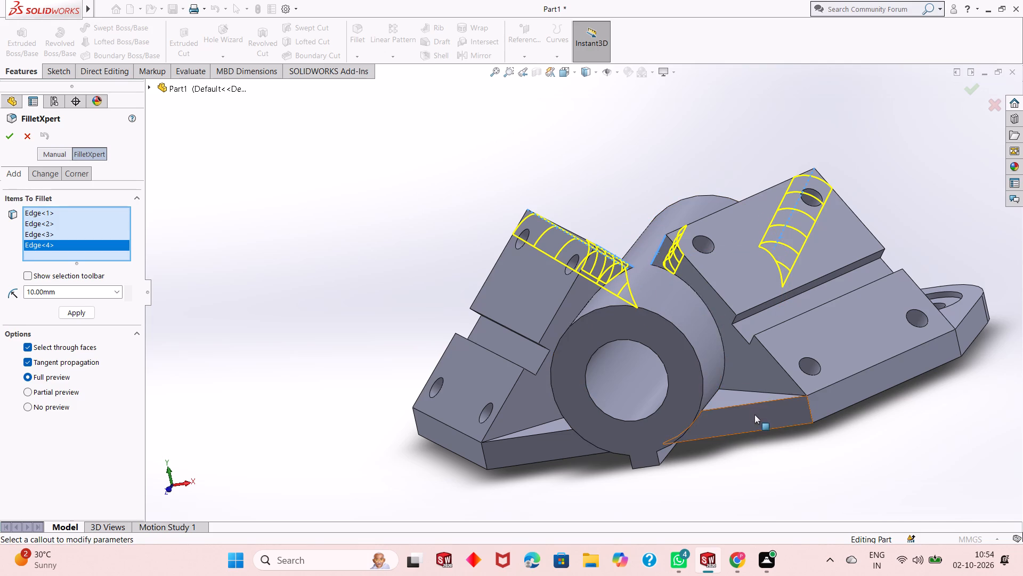
# Check the 10 mm fillet preview on all four sloping inner edges from the front, underside, side and rear.
pyautogui.moveTo(754, 414); pyautogui.dragTo(790, 347, button='middle')
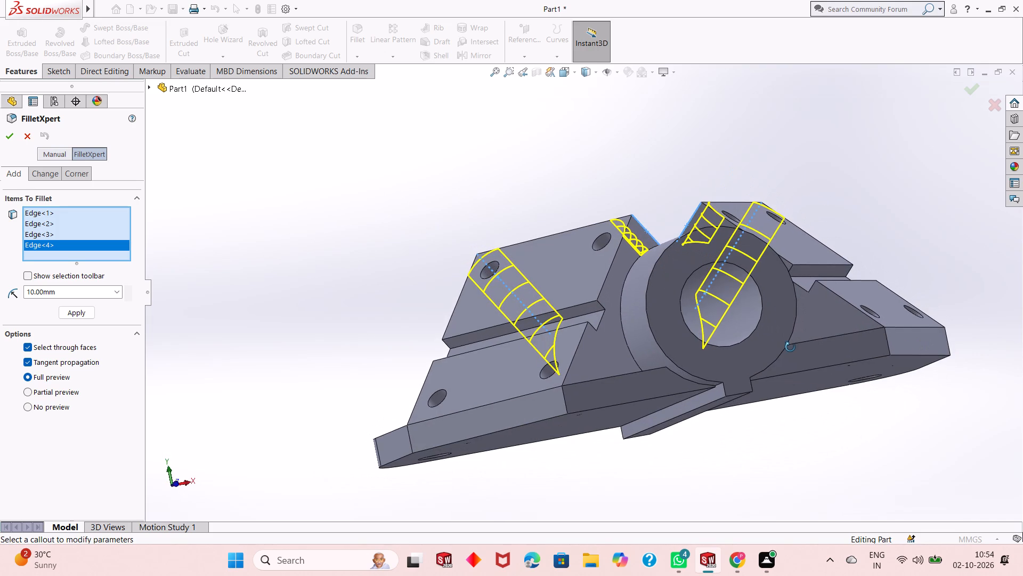
pyautogui.moveTo(790, 347); pyautogui.dragTo(753, 353, button='middle')
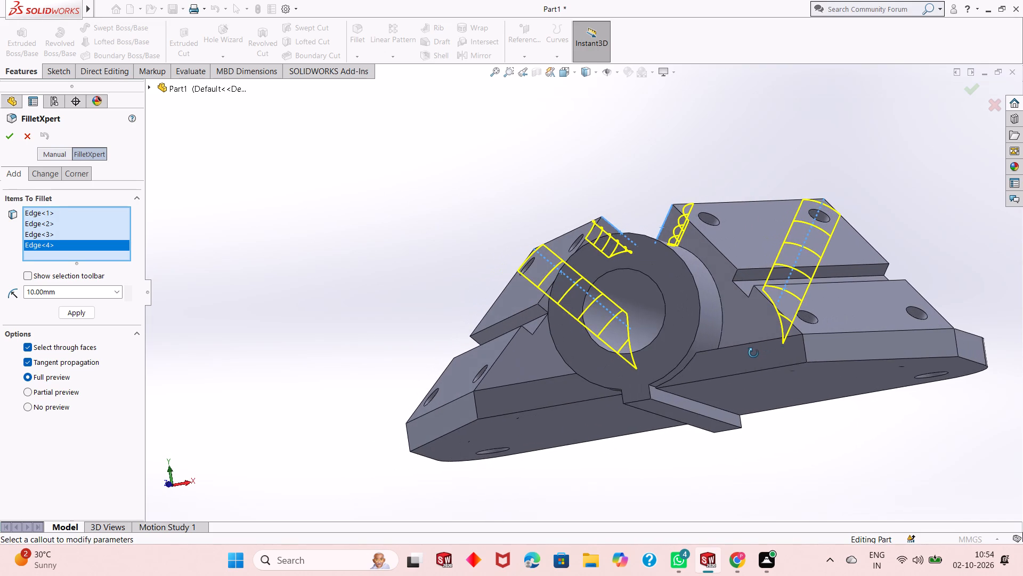
pyautogui.moveTo(753, 353); pyautogui.dragTo(615, 364, button='middle')
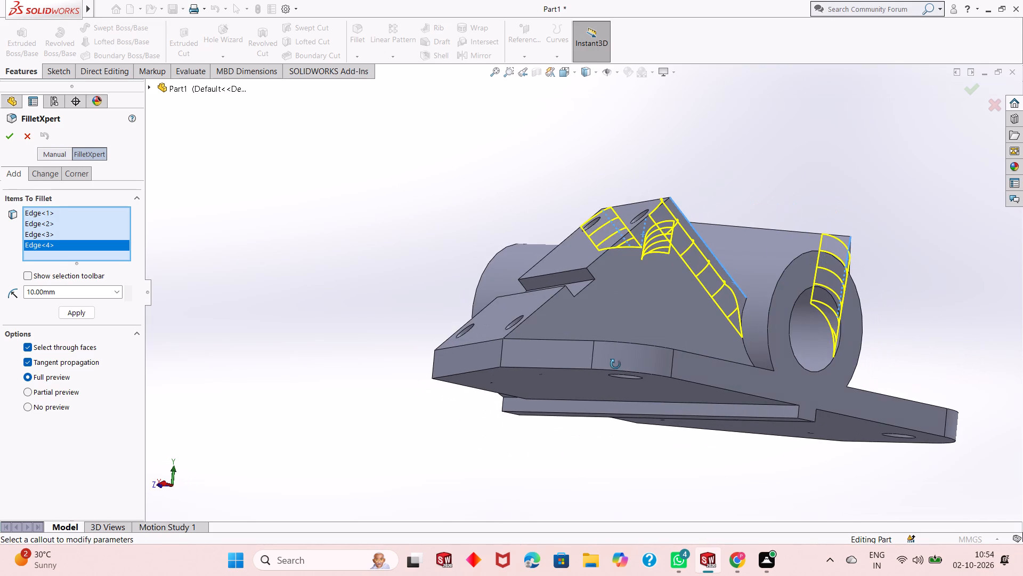
pyautogui.moveTo(615, 364); pyautogui.dragTo(614, 373, button='middle')
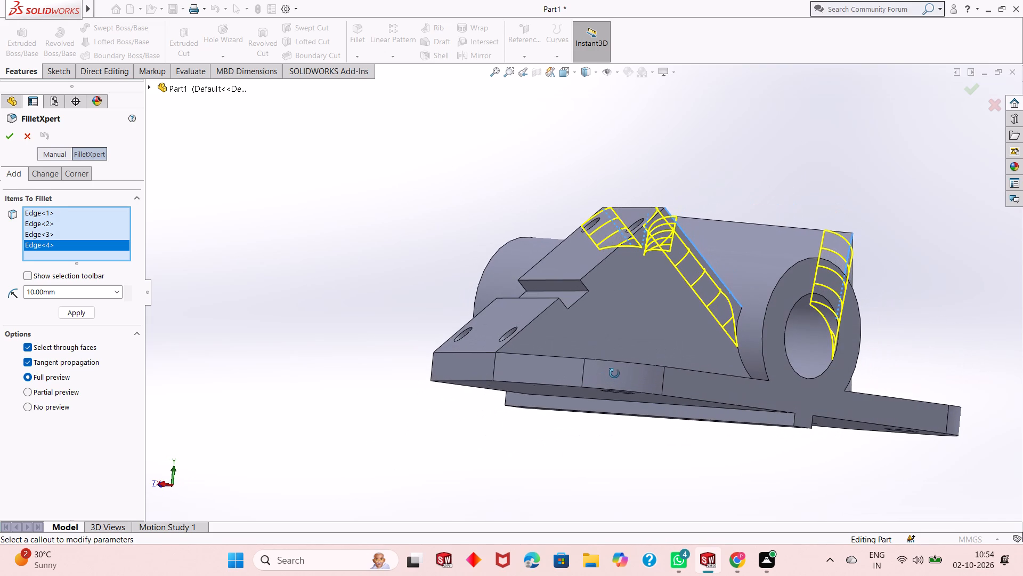
pyautogui.moveTo(614, 373); pyautogui.dragTo(614, 375, button='middle')
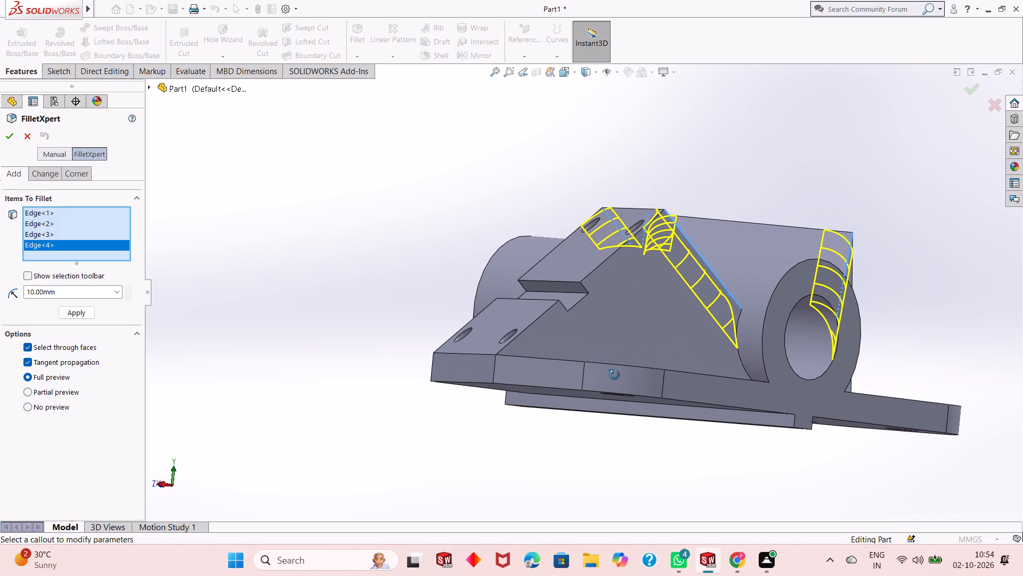
pyautogui.moveTo(614, 375); pyautogui.dragTo(613, 383, button='middle')
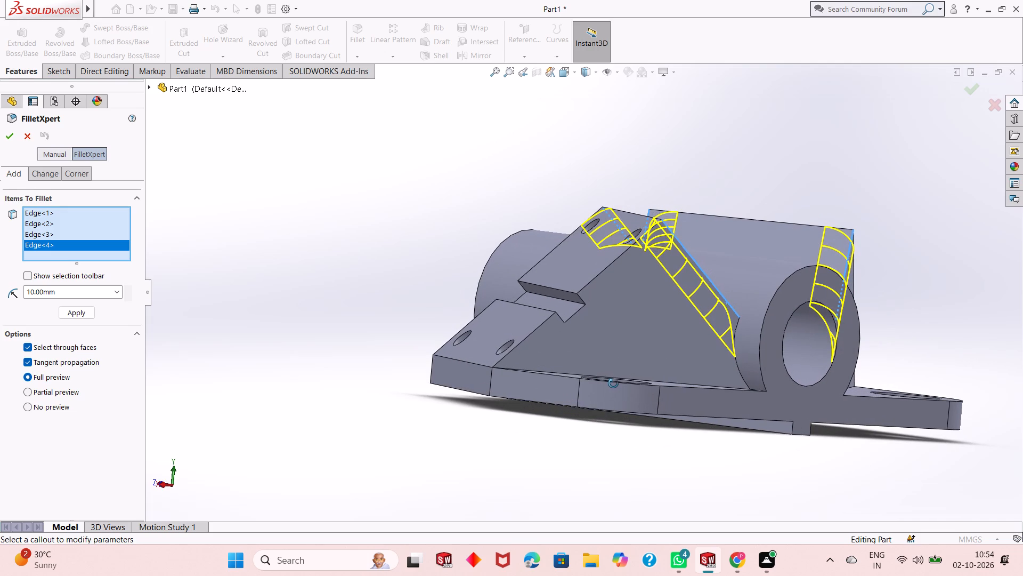
pyautogui.moveTo(613, 383); pyautogui.dragTo(563, 413, button='middle')
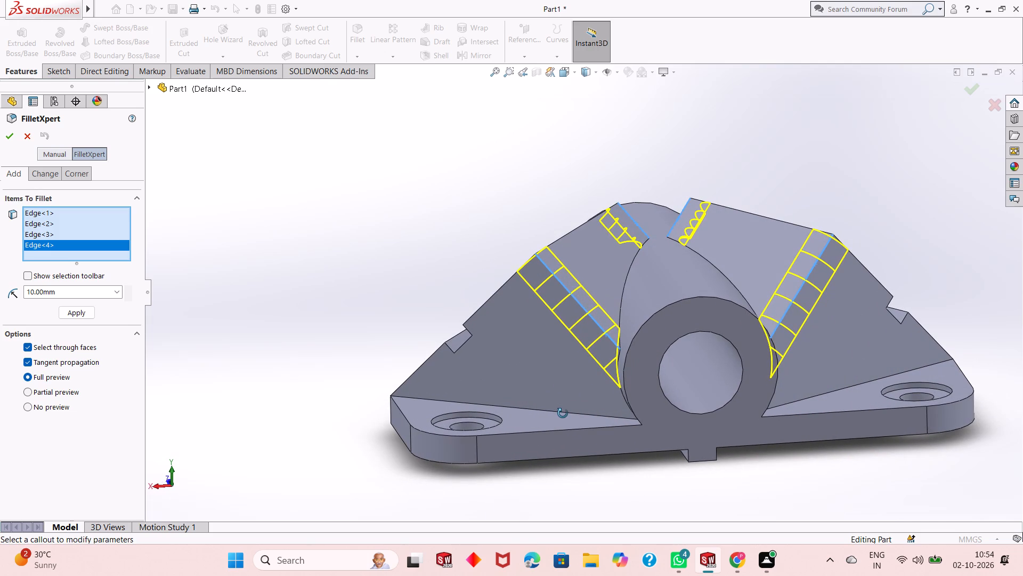
pyautogui.moveTo(563, 413); pyautogui.dragTo(568, 411, button='middle')
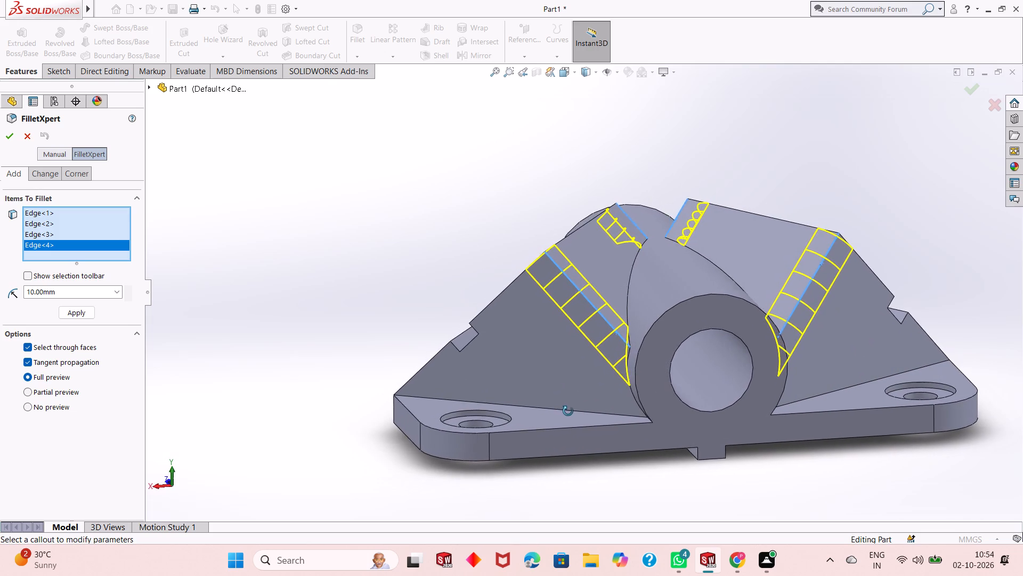
pyautogui.moveTo(568, 411); pyautogui.dragTo(595, 393, button='middle')
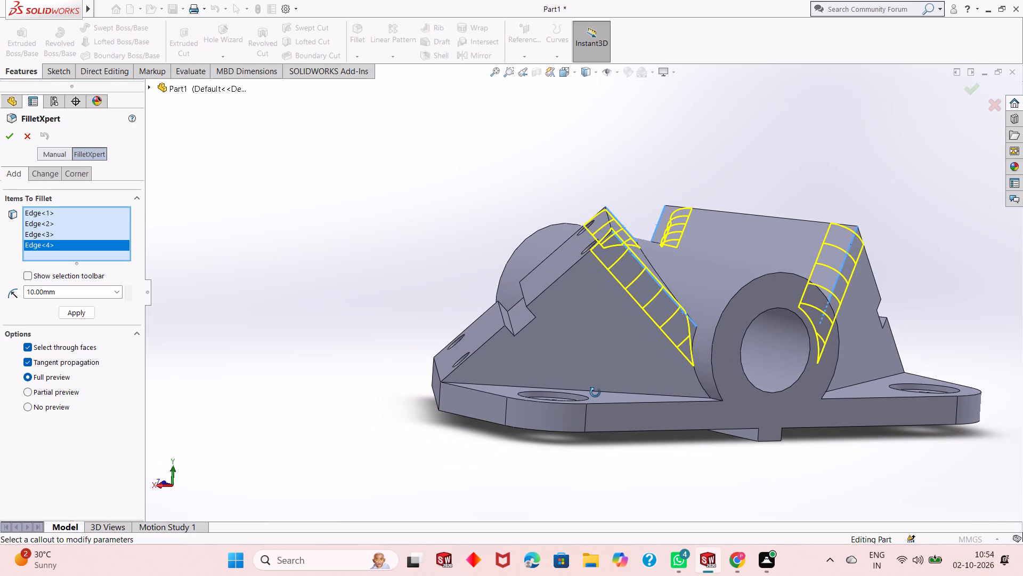
pyautogui.moveTo(595, 393); pyautogui.dragTo(598, 413, button='middle')
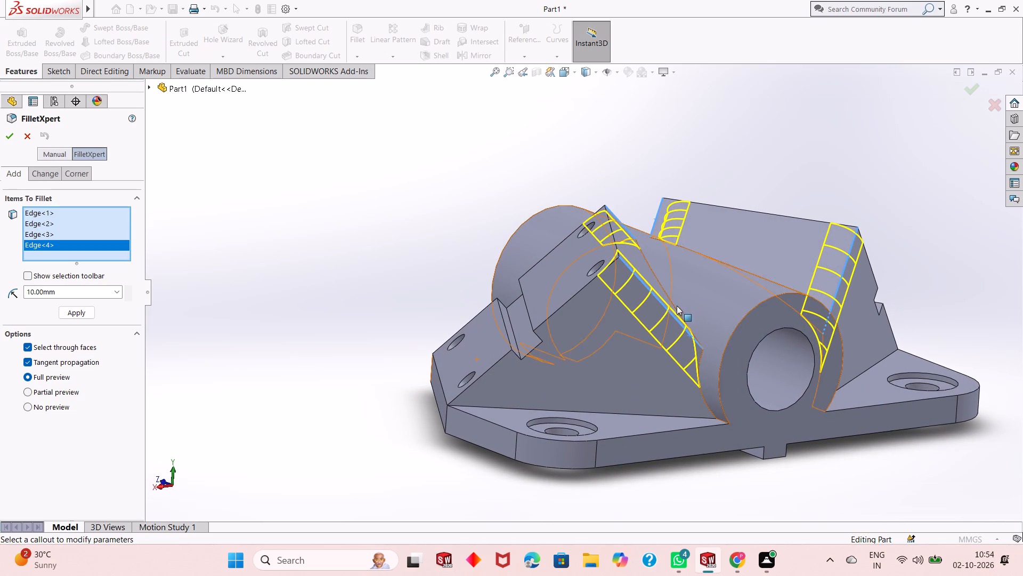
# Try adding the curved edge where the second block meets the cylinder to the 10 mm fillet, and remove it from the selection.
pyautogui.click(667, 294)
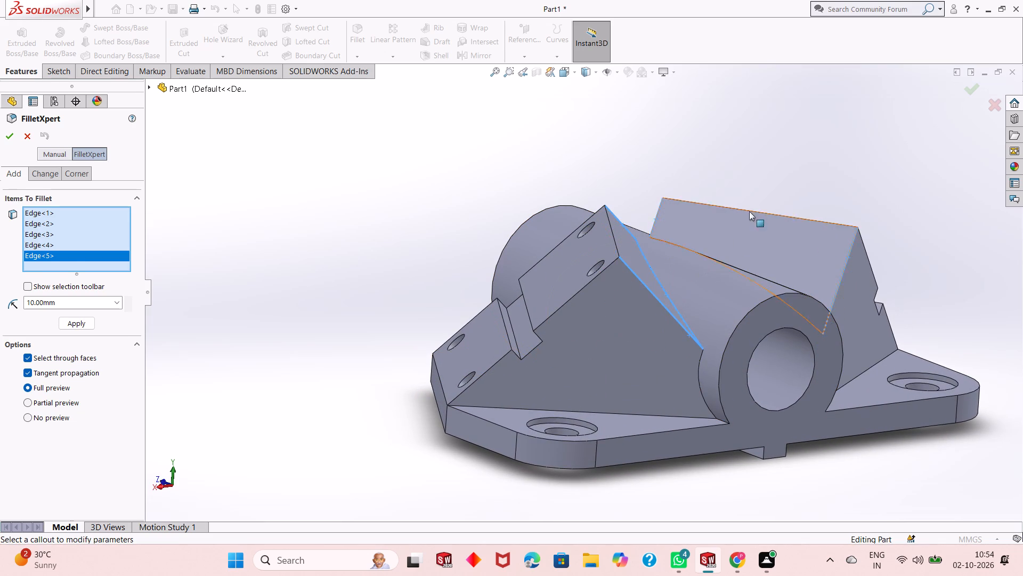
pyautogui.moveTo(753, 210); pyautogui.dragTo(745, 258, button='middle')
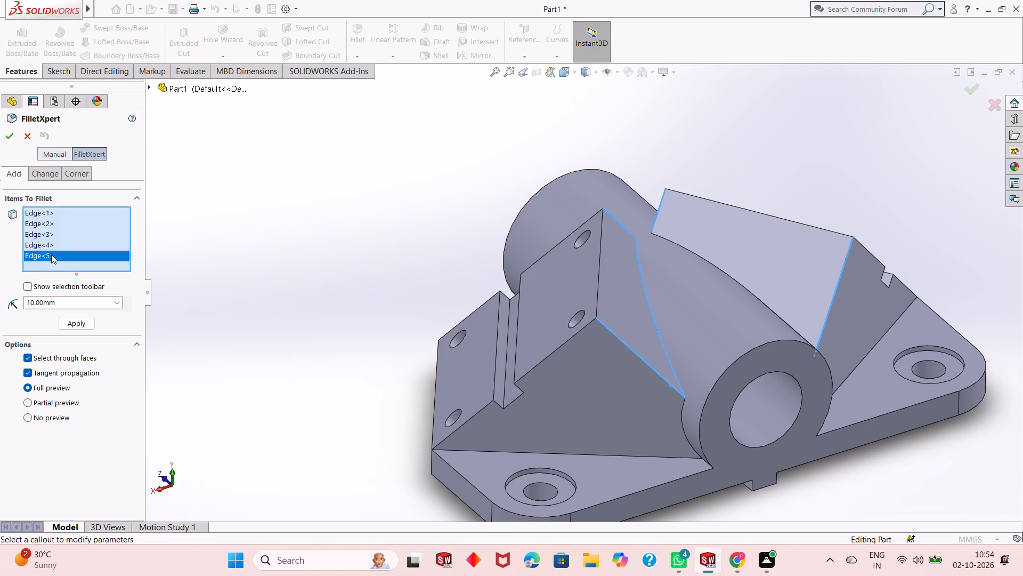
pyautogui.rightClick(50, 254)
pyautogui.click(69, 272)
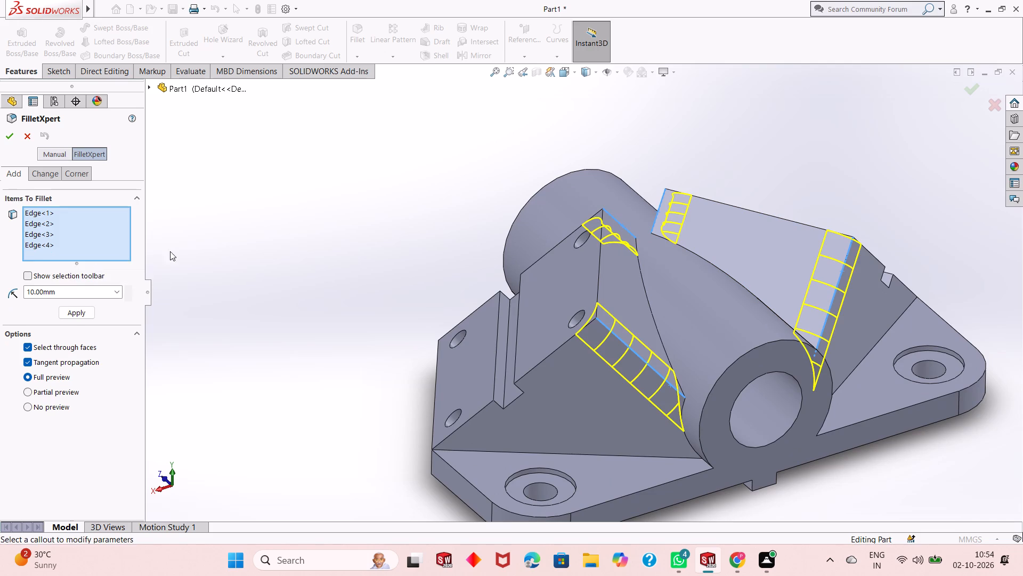
# Create the 10 mm fillets on the four sloping inner edges of the two grooved blocks.
pyautogui.click(10, 137)
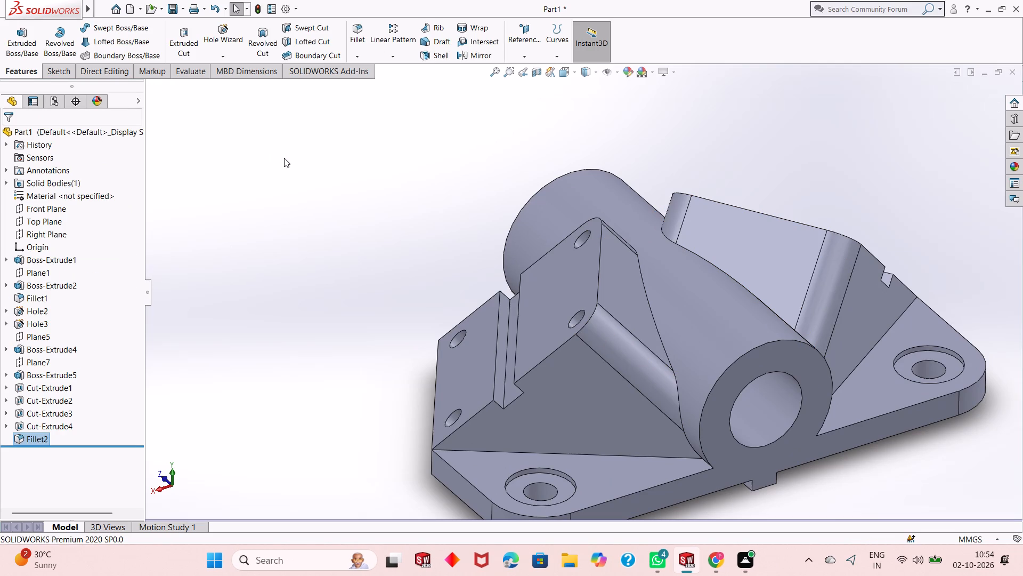
# Fillet the two curved edges where the grooved blocks meet the cylinder with a 5 mm radius.
pyautogui.moveTo(572, 305); pyautogui.dragTo(567, 291, button='middle')
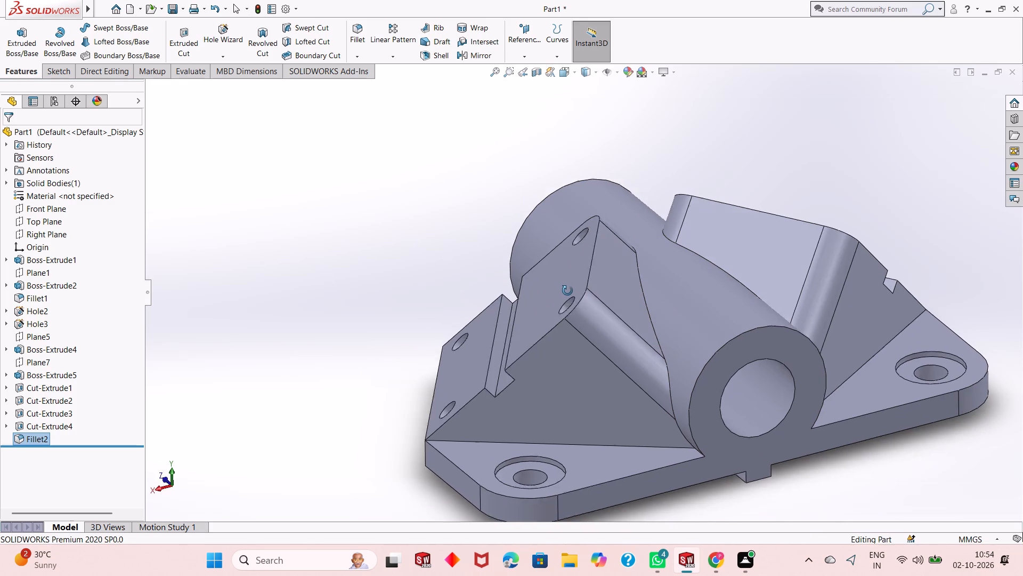
pyautogui.moveTo(567, 291); pyautogui.dragTo(549, 426, button='middle')
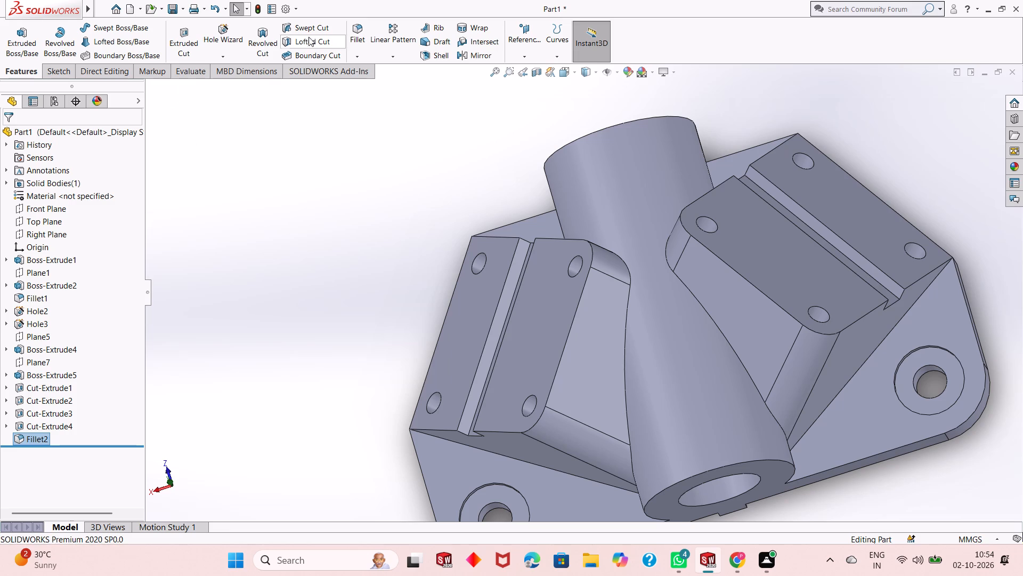
pyautogui.click(358, 31)
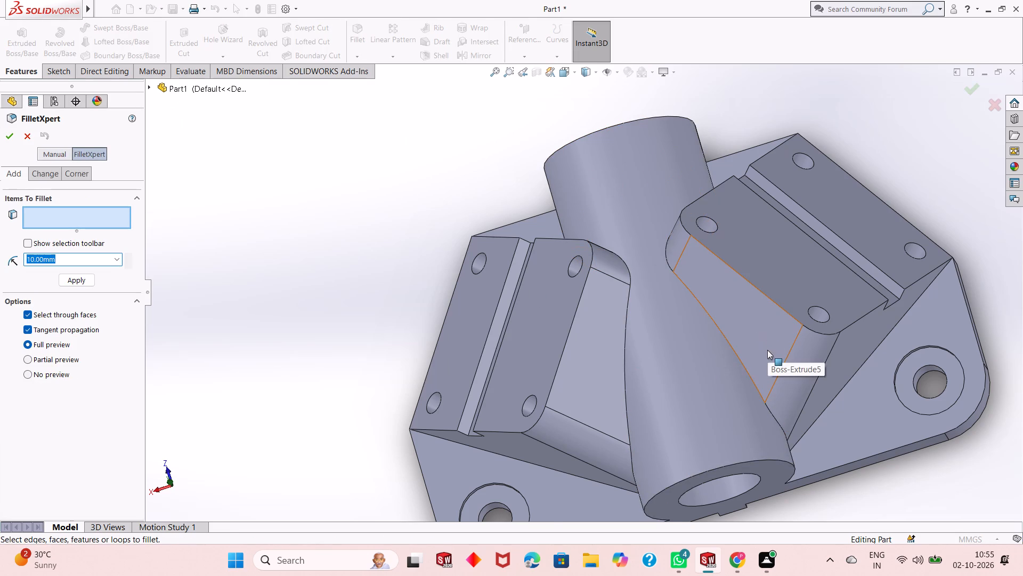
pyautogui.scroll(-2, 765, 351)
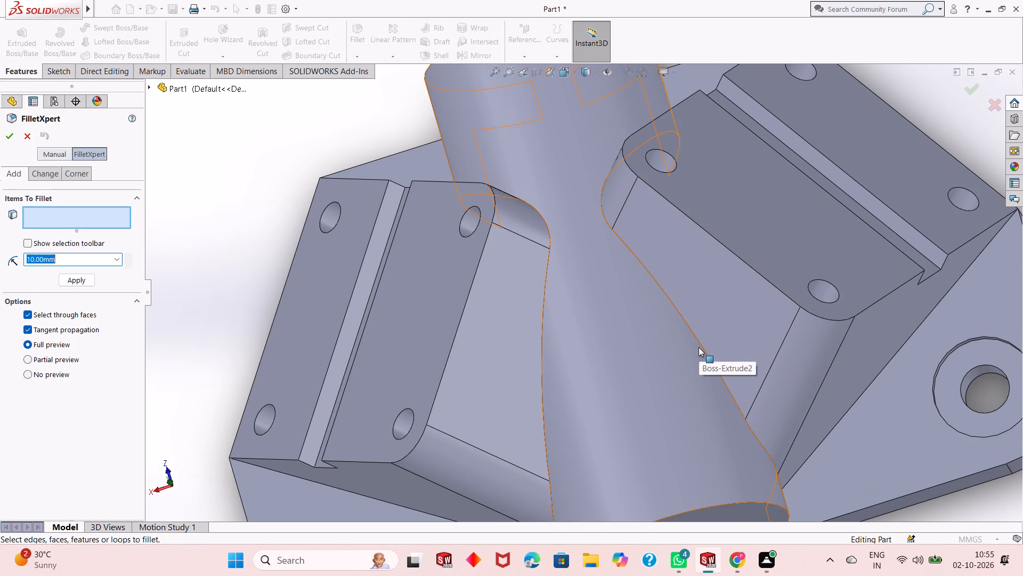
pyautogui.click(701, 345)
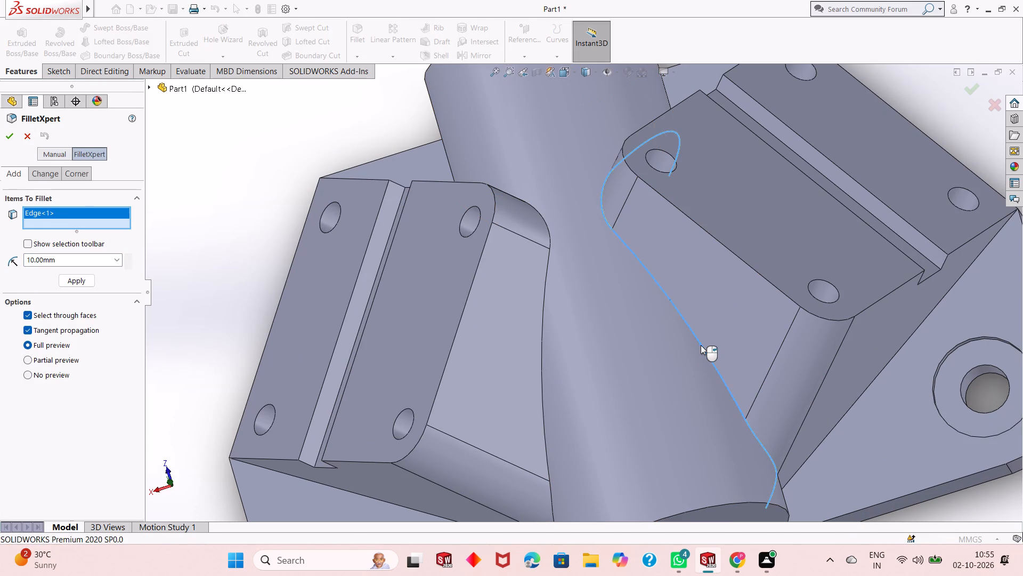
pyautogui.doubleClick(75, 257)
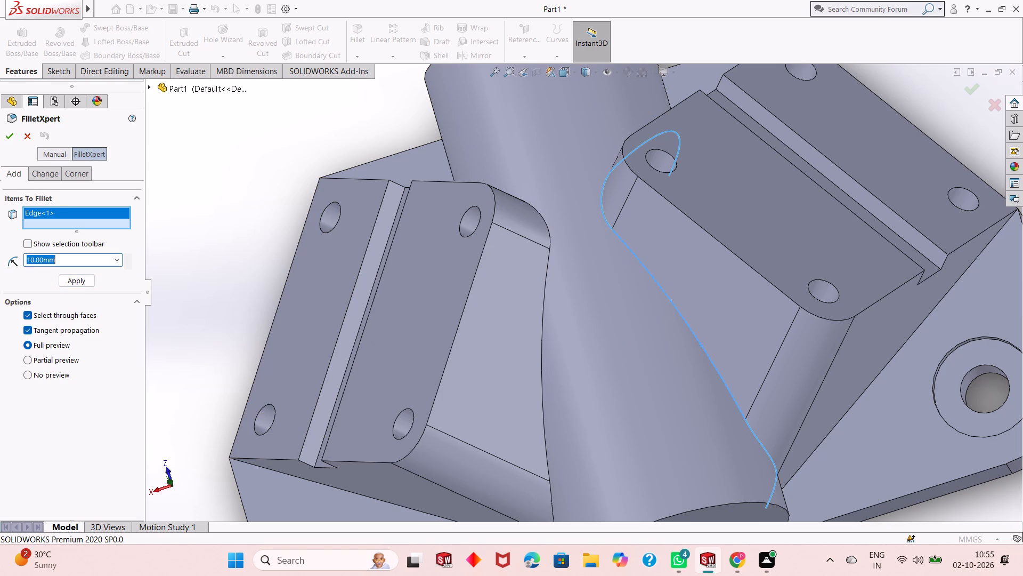
pyautogui.press('5')
pyautogui.press('Return')
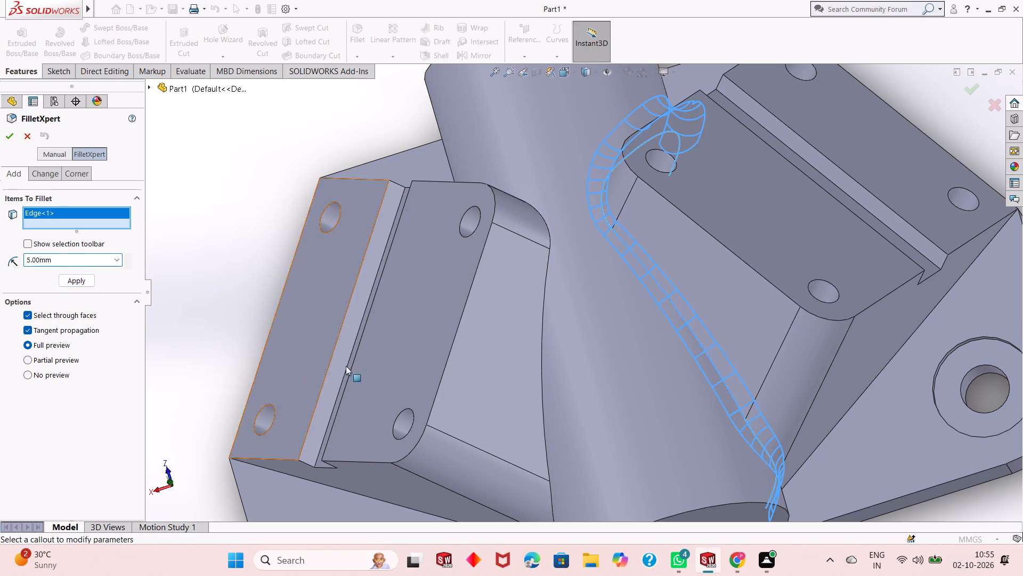
pyautogui.moveTo(550, 368); pyautogui.dragTo(506, 300, button='middle')
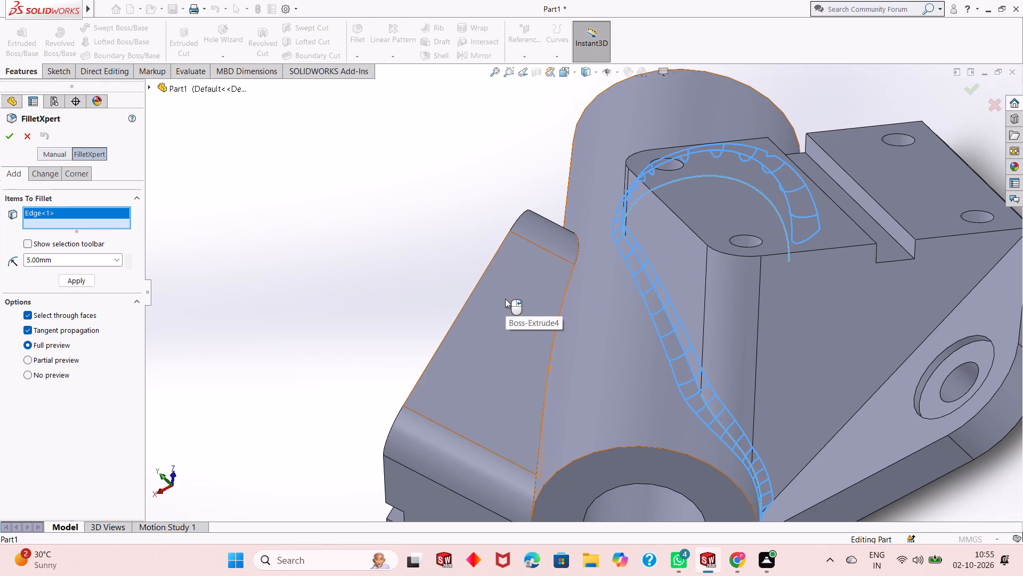
pyautogui.click(562, 307)
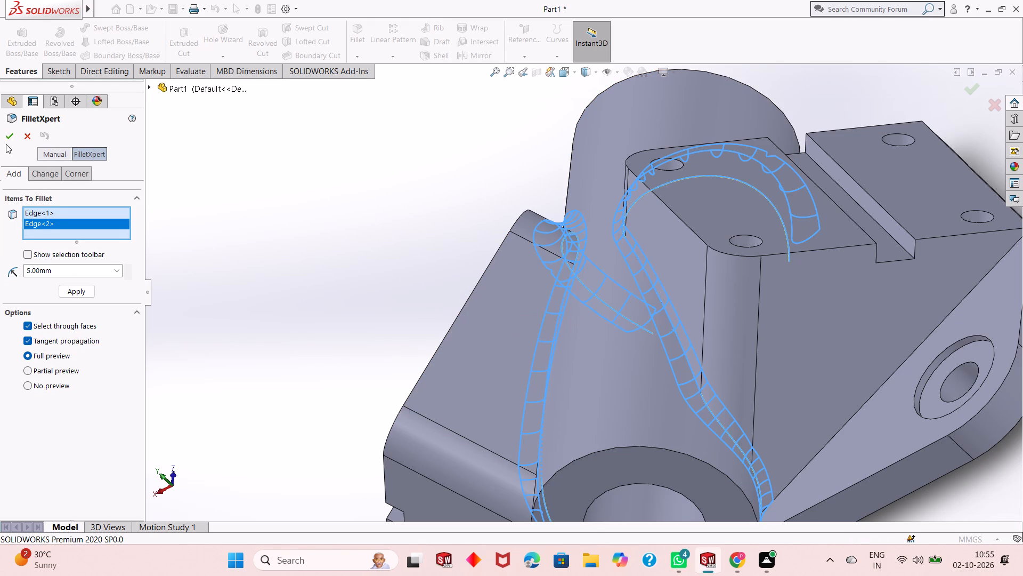
pyautogui.click(5, 136)
pyautogui.press('Escape')
# Inspect the filleted block-to-cylinder junctions and the base's bottom key from the front, above and below.
pyautogui.scroll(3, 627, 354)
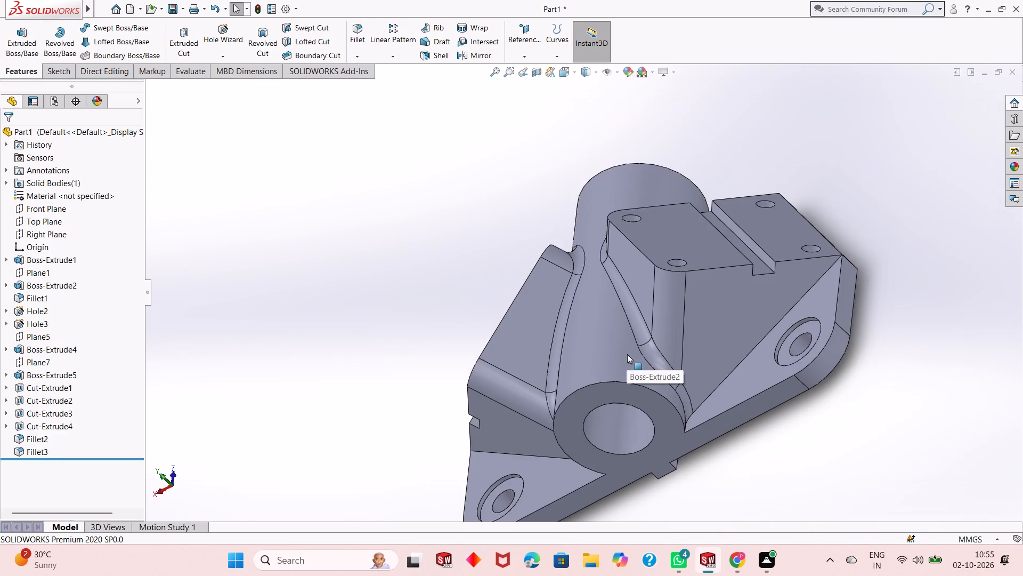
pyautogui.scroll(1, 636, 417)
pyautogui.moveTo(675, 474); pyautogui.dragTo(735, 367, button='middle')
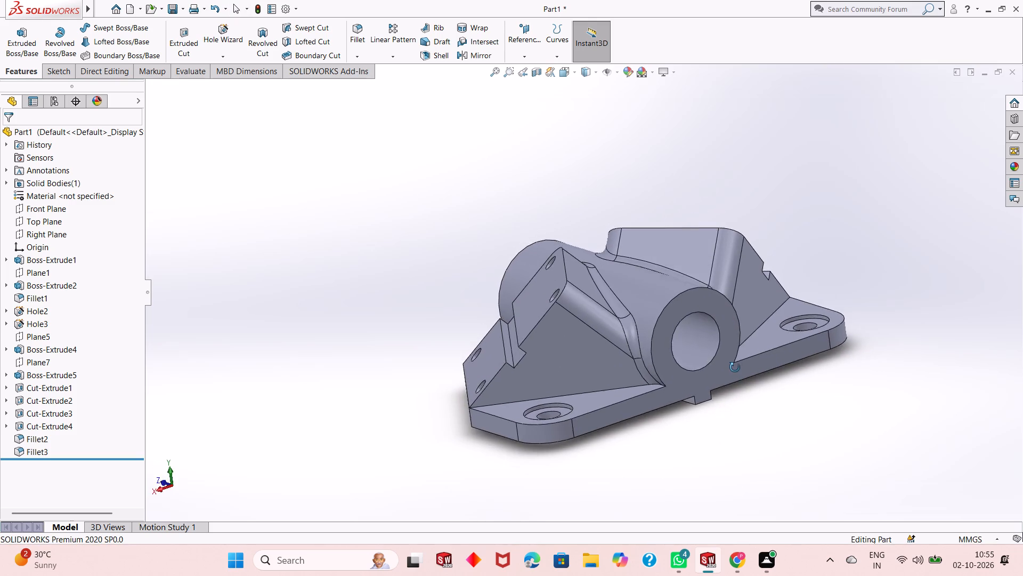
pyautogui.moveTo(735, 367); pyautogui.dragTo(728, 347, button='middle')
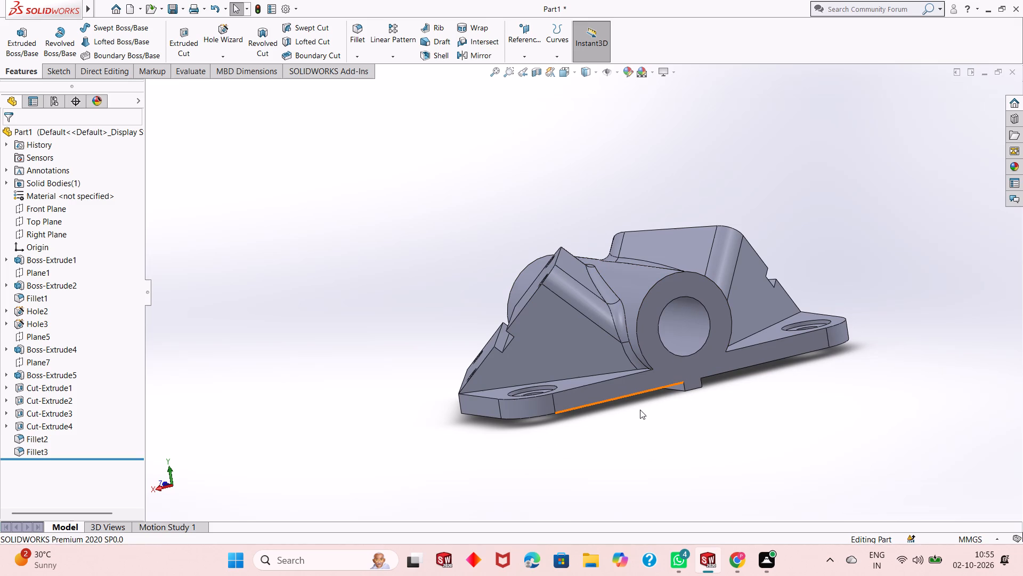
pyautogui.moveTo(640, 410); pyautogui.dragTo(632, 397, button='middle')
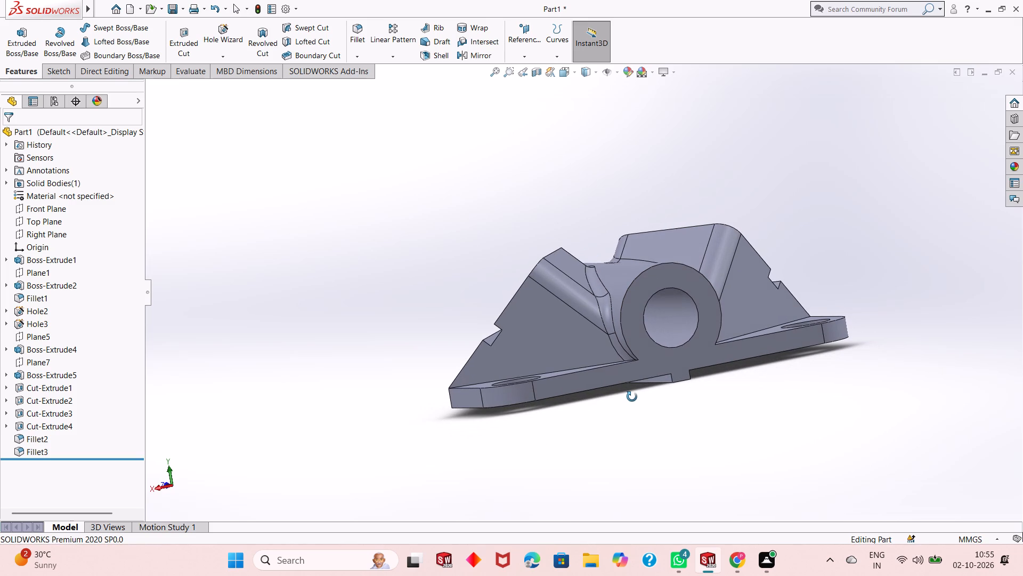
pyautogui.moveTo(632, 397); pyautogui.dragTo(606, 473, button='middle')
pyautogui.scroll(-2, 604, 373)
pyautogui.scroll(-1, 621, 434)
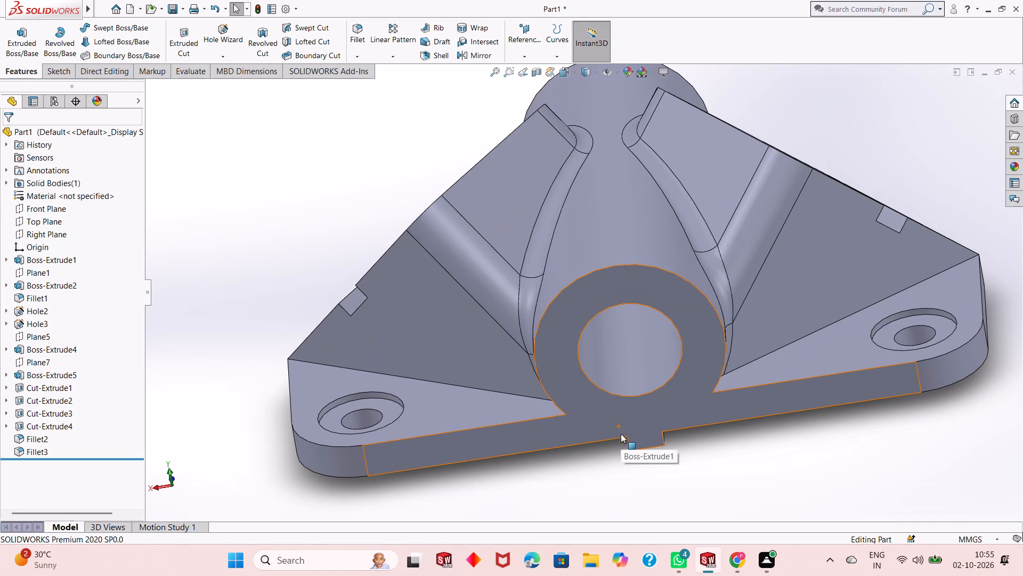
pyautogui.scroll(-2, 621, 434)
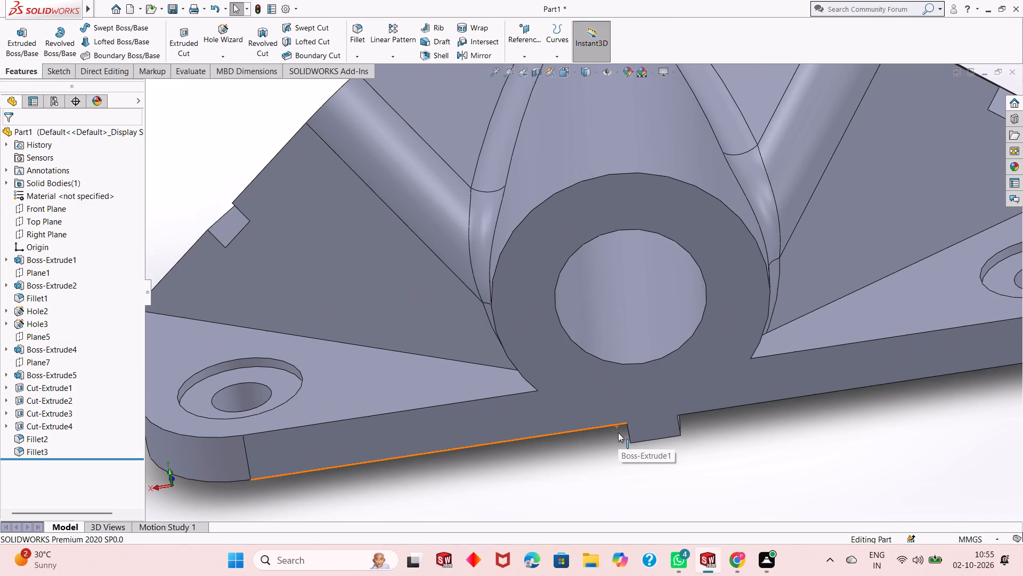
pyautogui.scroll(2, 619, 433)
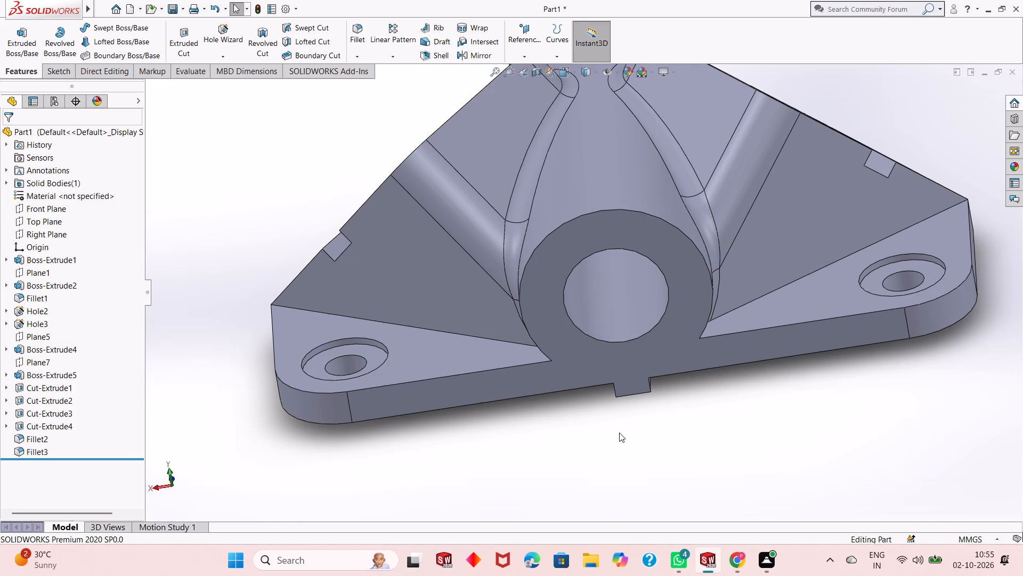
pyautogui.press('Escape')
pyautogui.press('Escape')
pyautogui.press('Escape')
pyautogui.press('Escape')
pyautogui.moveTo(668, 394); pyautogui.dragTo(675, 394, button='middle')
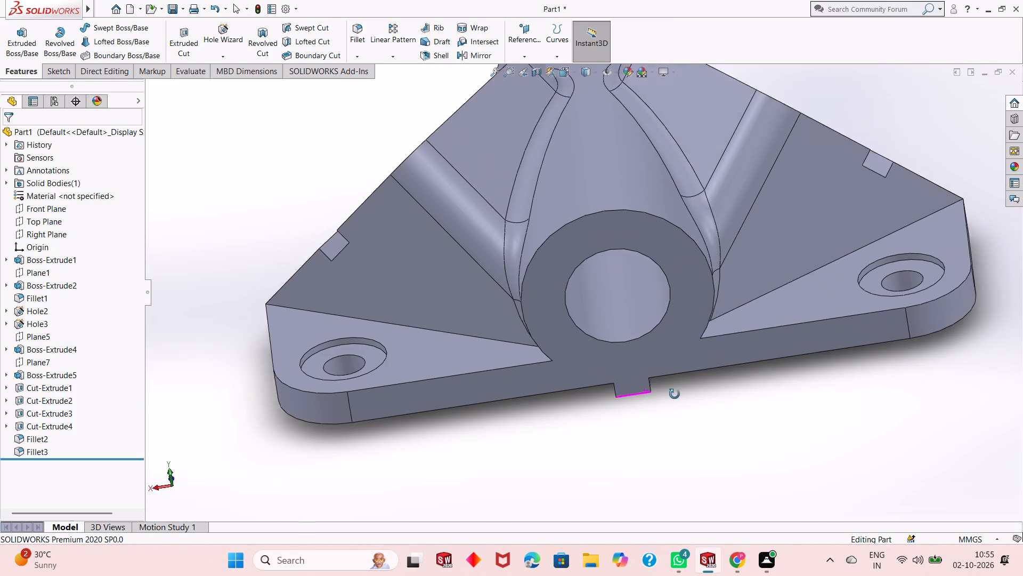
pyautogui.moveTo(675, 394); pyautogui.dragTo(694, 290, button='middle')
pyautogui.press('Escape')
pyautogui.press('Escape')
pyautogui.scroll(-2, 667, 257)
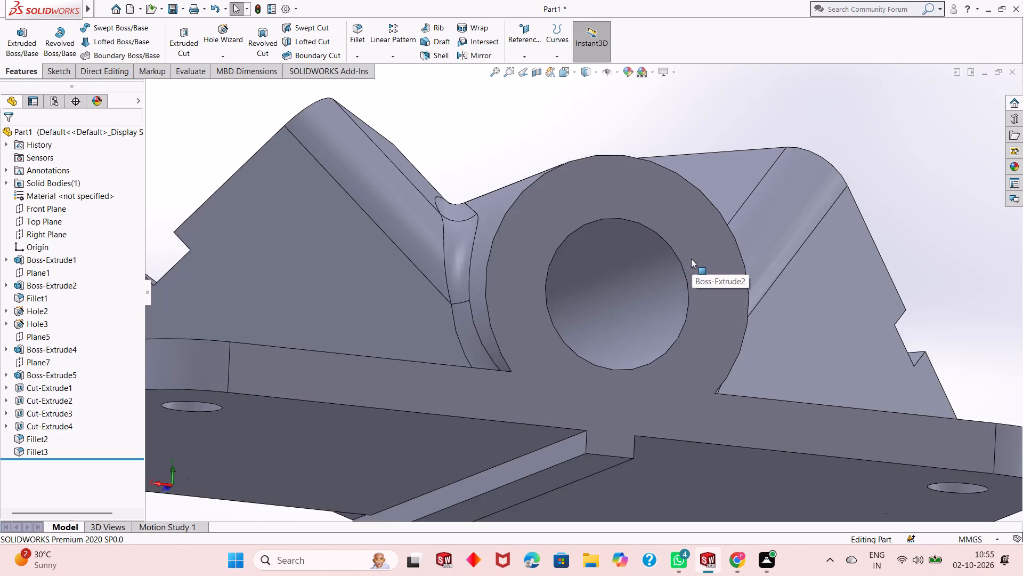
pyautogui.scroll(3, 691, 259)
# Examine the finished bracket from its sides, rear and underside, checking the blocks, junction fillets and bottom key.
pyautogui.moveTo(803, 224); pyautogui.dragTo(754, 266, button='middle')
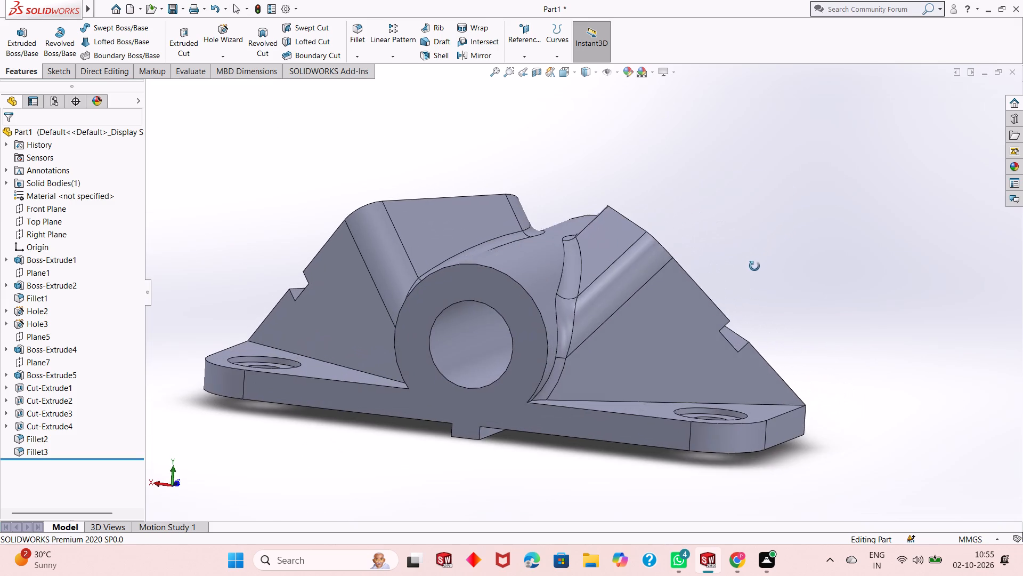
pyautogui.moveTo(754, 266); pyautogui.dragTo(753, 268, button='middle')
pyautogui.scroll(1, 588, 320)
pyautogui.moveTo(811, 311); pyautogui.dragTo(749, 331, button='middle')
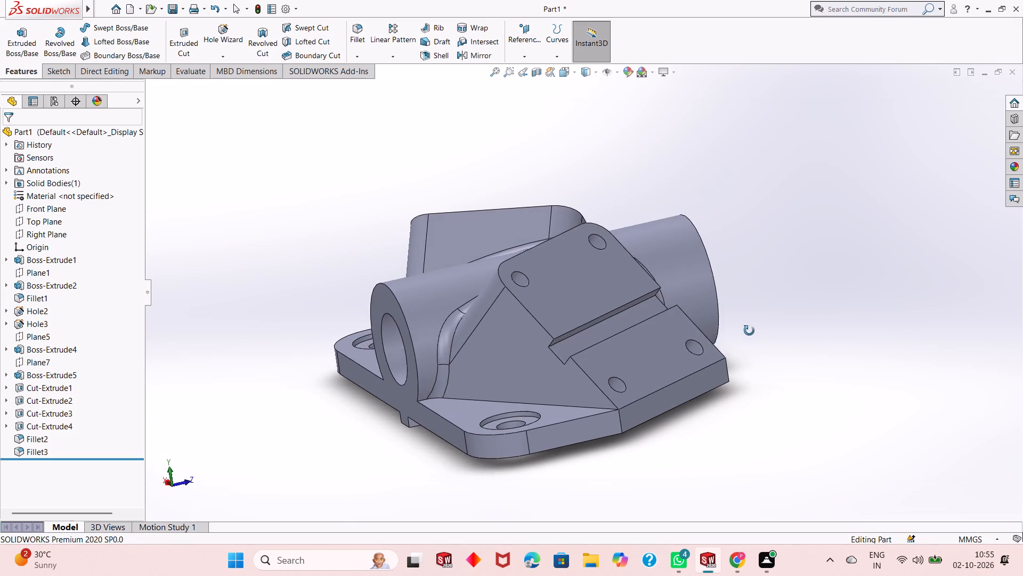
pyautogui.moveTo(749, 331); pyautogui.dragTo(767, 315, button='middle')
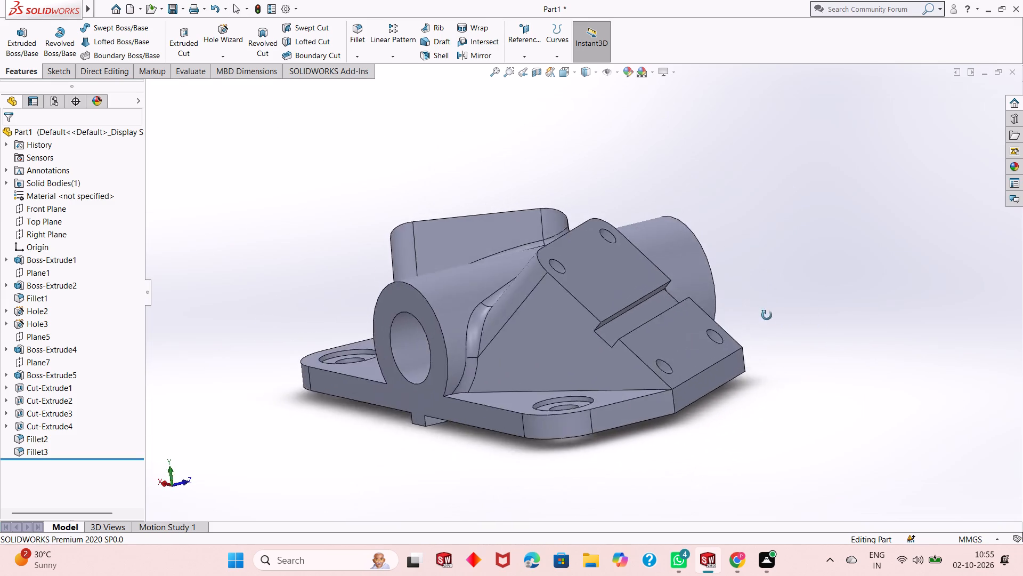
pyautogui.moveTo(767, 315); pyautogui.dragTo(981, 332, button='middle')
pyautogui.moveTo(851, 322); pyautogui.dragTo(808, 269, button='middle')
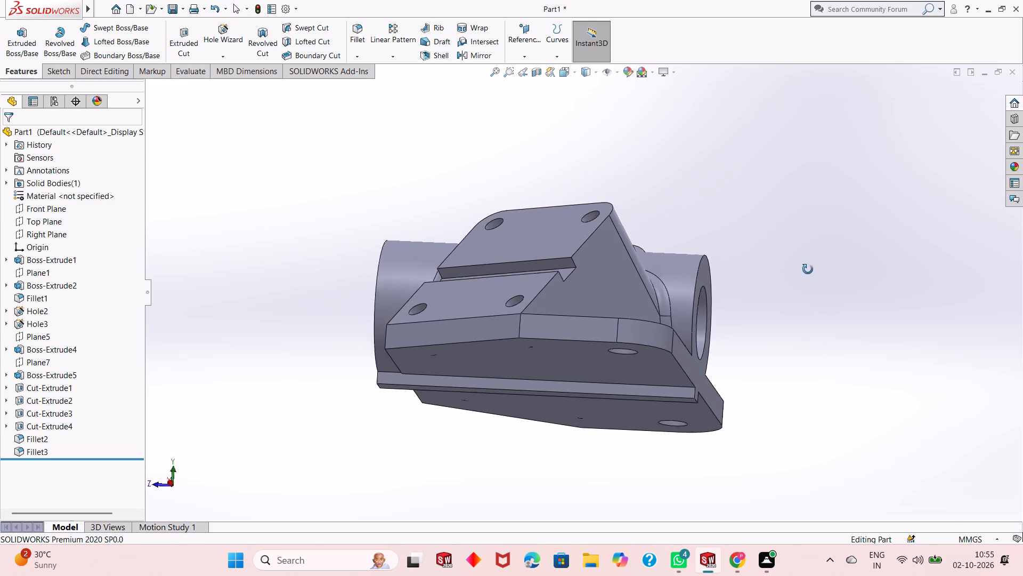
pyautogui.moveTo(808, 269); pyautogui.dragTo(862, 346, button='middle')
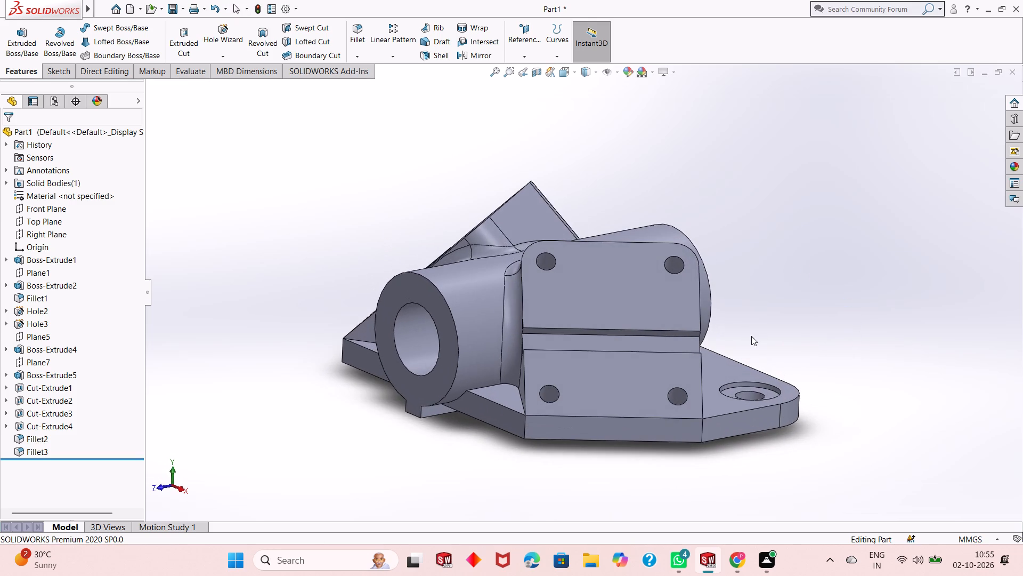
pyautogui.scroll(1, 752, 336)
pyautogui.moveTo(752, 337); pyautogui.dragTo(801, 354, button='middle')
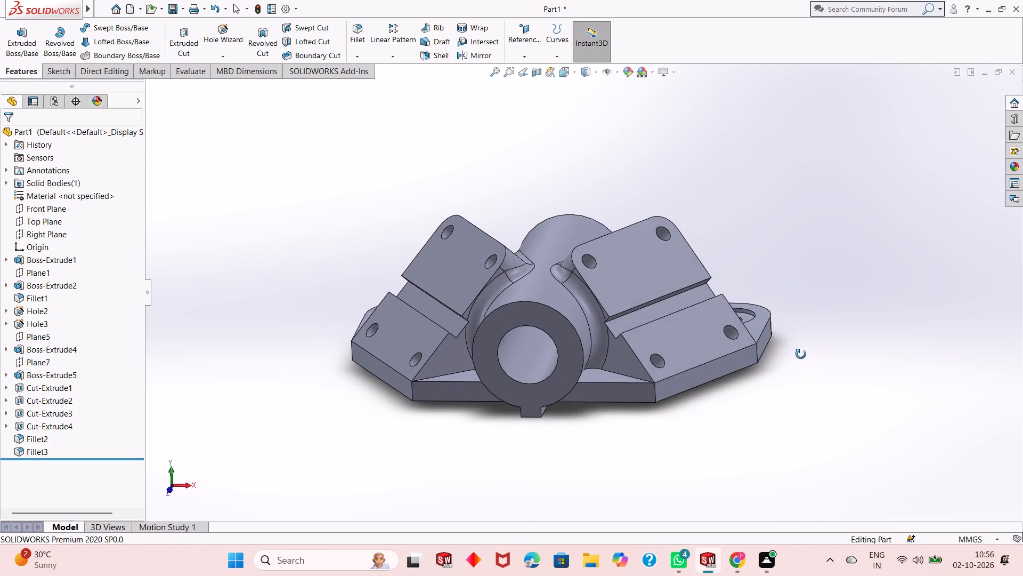
pyautogui.moveTo(801, 354); pyautogui.dragTo(797, 347, button='middle')
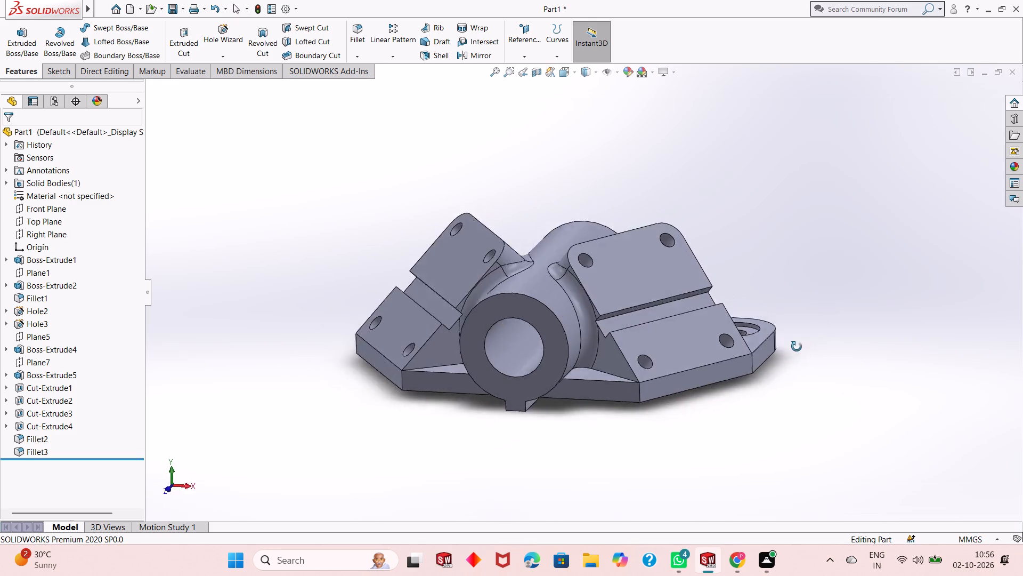
pyautogui.moveTo(797, 347); pyautogui.dragTo(772, 356, button='middle')
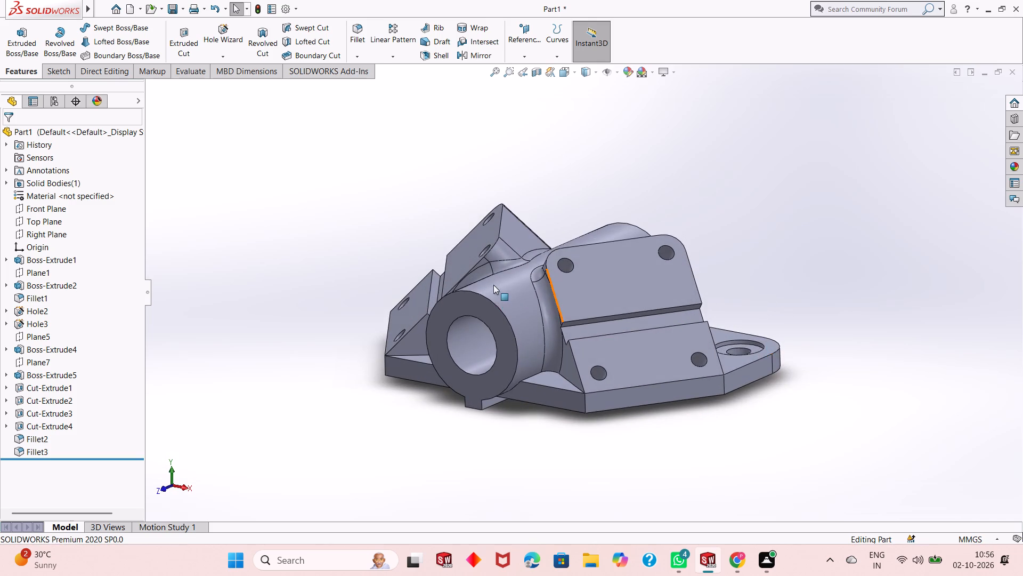
pyautogui.scroll(-3, 493, 285)
pyautogui.scroll(-2, 606, 344)
pyautogui.scroll(5, 595, 356)
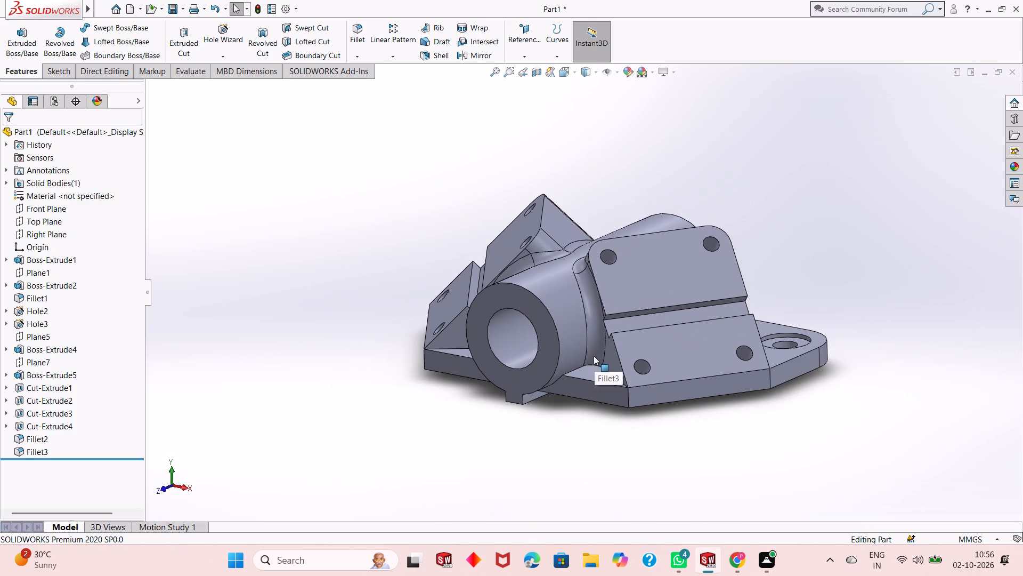
pyautogui.moveTo(597, 357); pyautogui.dragTo(652, 450, button='middle')
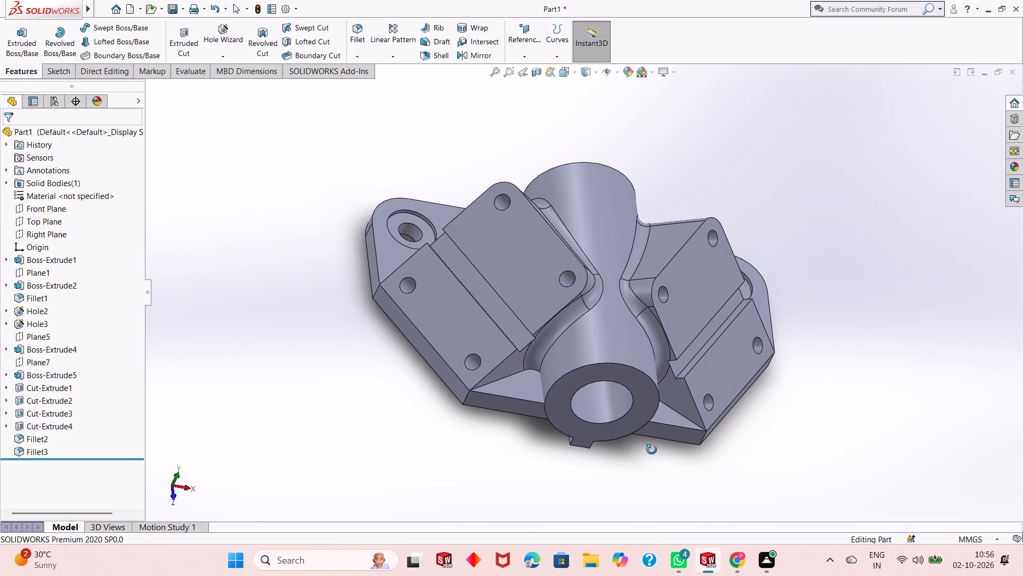
pyautogui.moveTo(652, 450); pyautogui.dragTo(622, 349, button='middle')
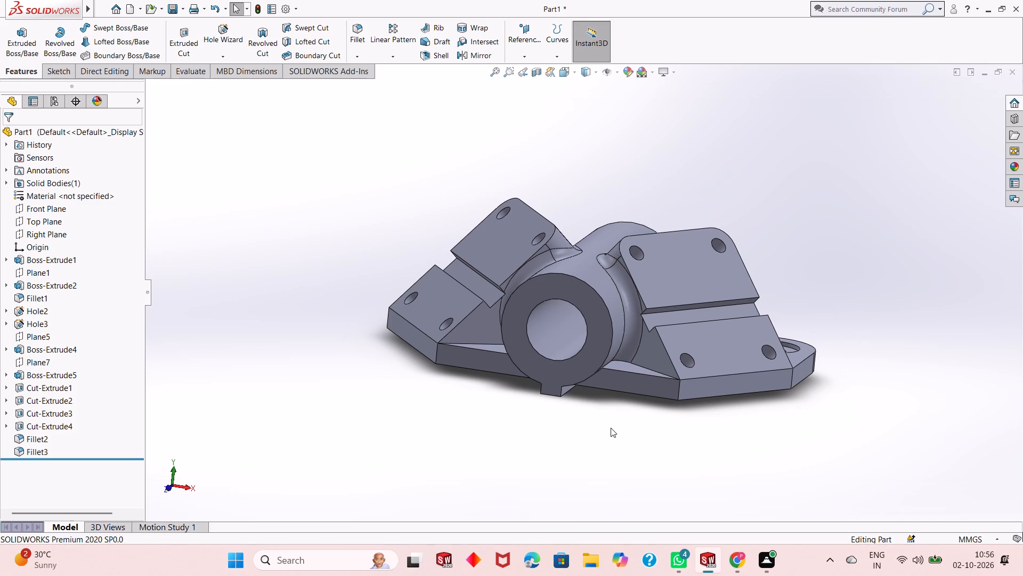
pyautogui.scroll(-2, 586, 278)
pyautogui.moveTo(614, 468); pyautogui.dragTo(604, 465, button='middle')
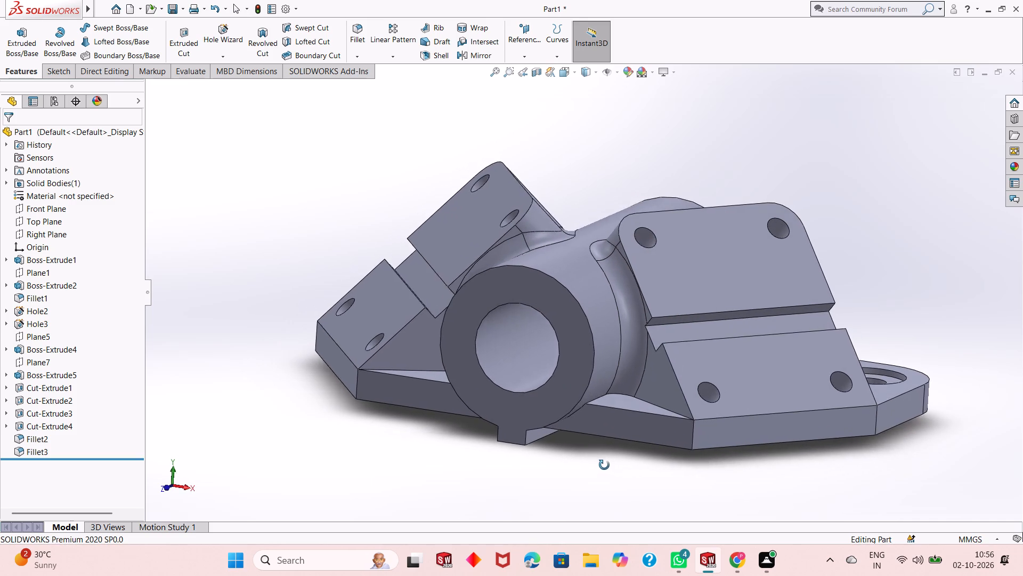
pyautogui.moveTo(604, 465); pyautogui.dragTo(609, 426, button='middle')
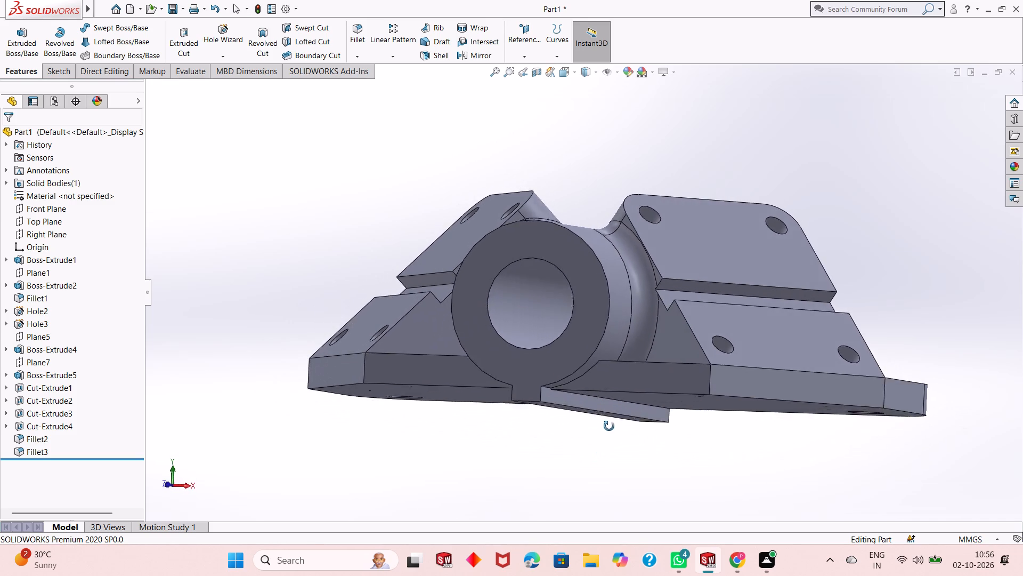
pyautogui.moveTo(609, 426); pyautogui.dragTo(654, 354, button='middle')
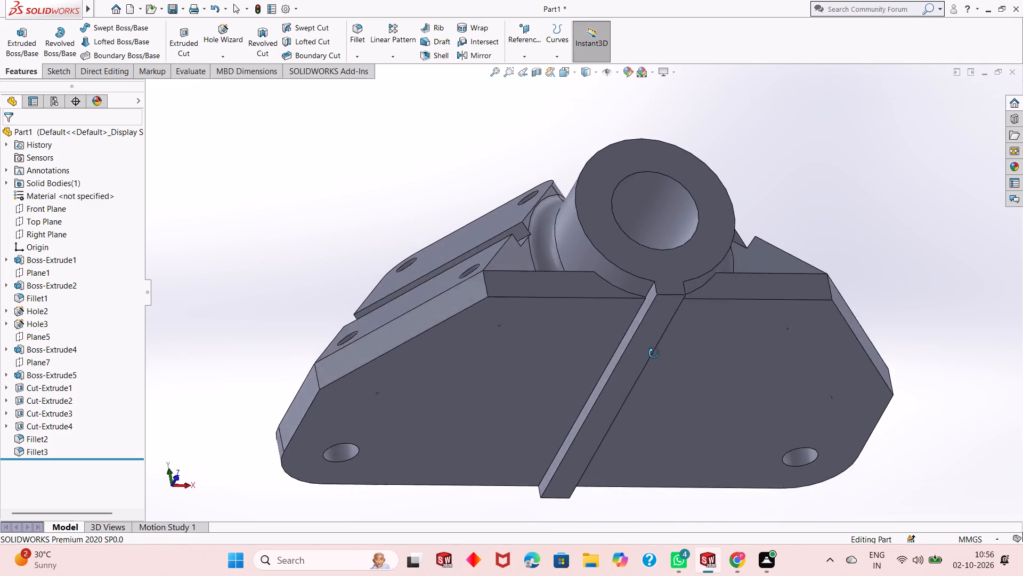
pyautogui.moveTo(654, 354); pyautogui.dragTo(633, 454, button='middle')
pyautogui.moveTo(630, 388); pyautogui.dragTo(630, 387, button='middle')
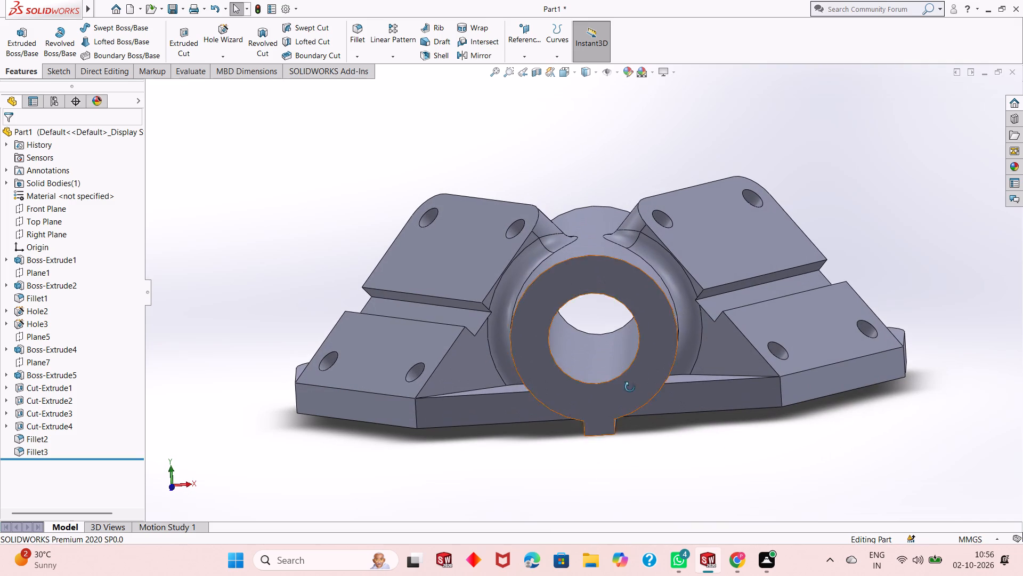
pyautogui.moveTo(630, 387); pyautogui.dragTo(632, 427, button='middle')
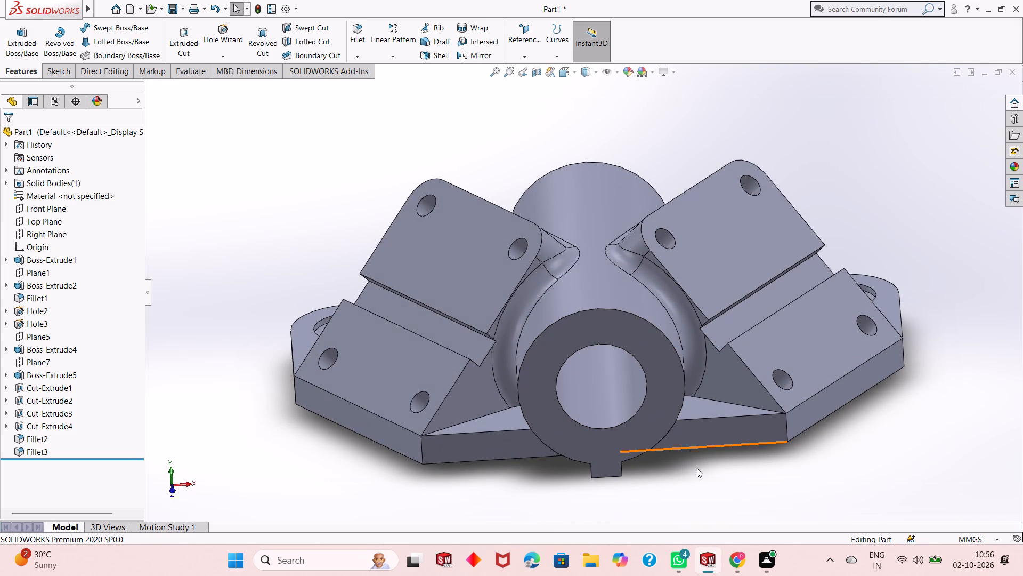
pyautogui.moveTo(697, 468); pyautogui.dragTo(697, 469, button='middle')
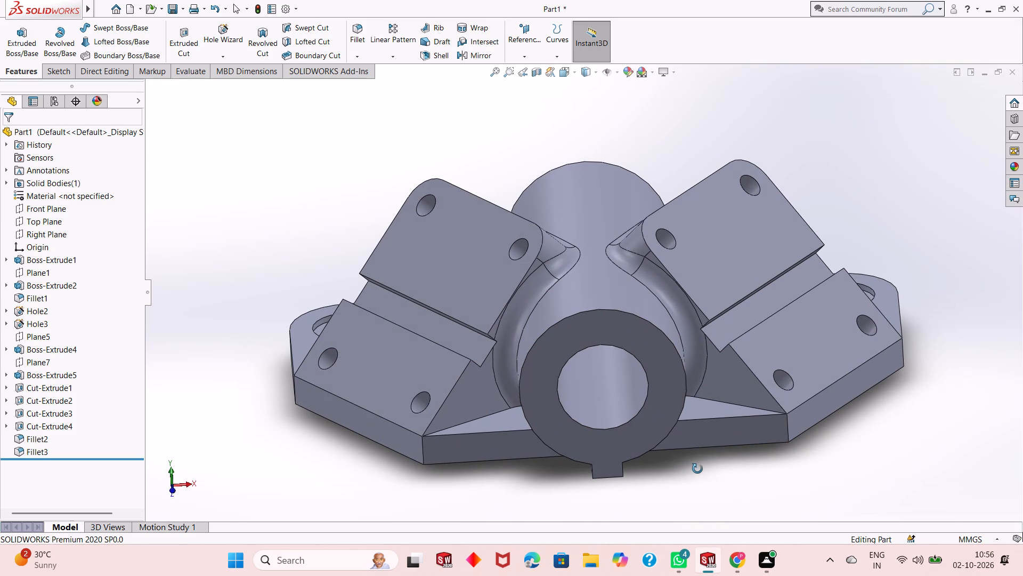
# Examine the grooved blocks and their fillets along the cylinder from the front and both sides, including up close.
pyautogui.moveTo(697, 469); pyautogui.dragTo(696, 460, button='middle')
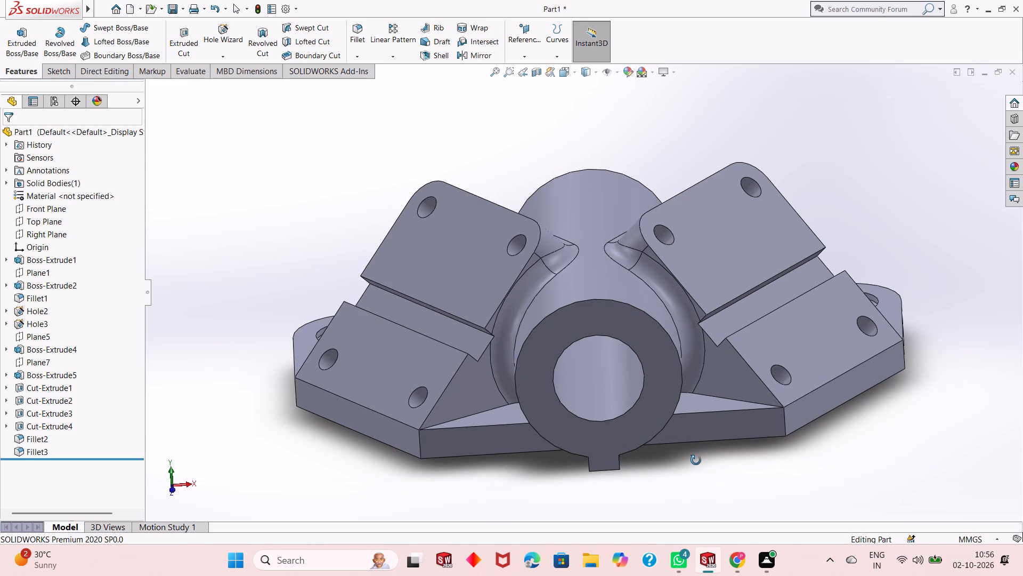
pyautogui.moveTo(696, 460); pyautogui.dragTo(687, 415, button='middle')
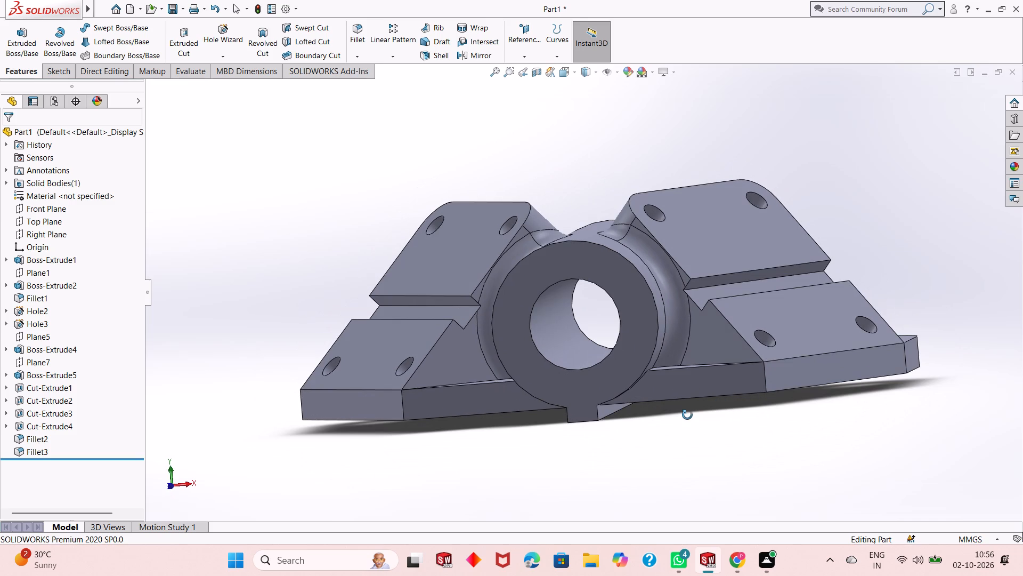
pyautogui.moveTo(687, 415); pyautogui.dragTo(656, 417, button='middle')
pyautogui.moveTo(659, 412); pyautogui.dragTo(672, 454, button='middle')
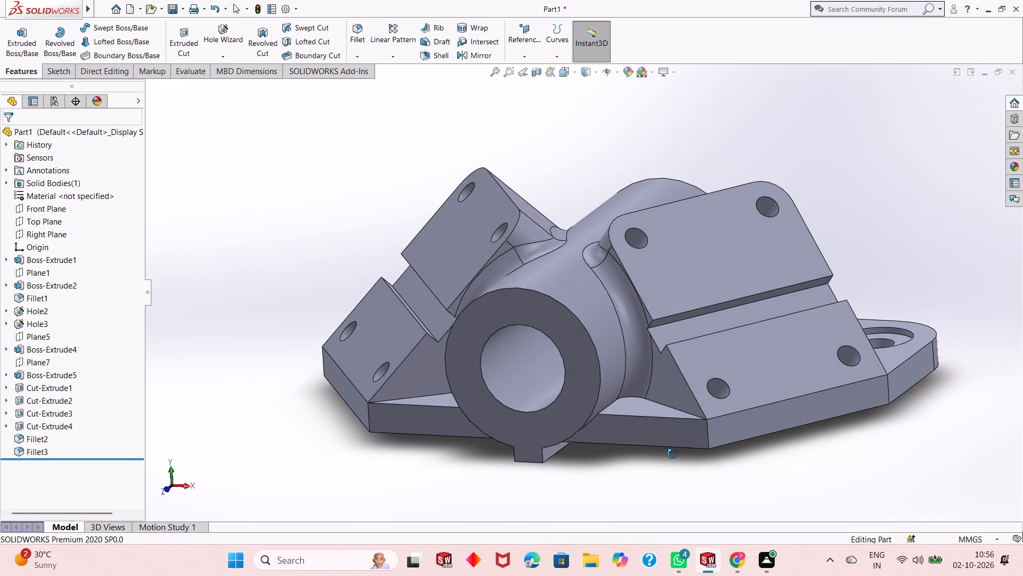
pyautogui.moveTo(672, 454); pyautogui.dragTo(730, 433, button='middle')
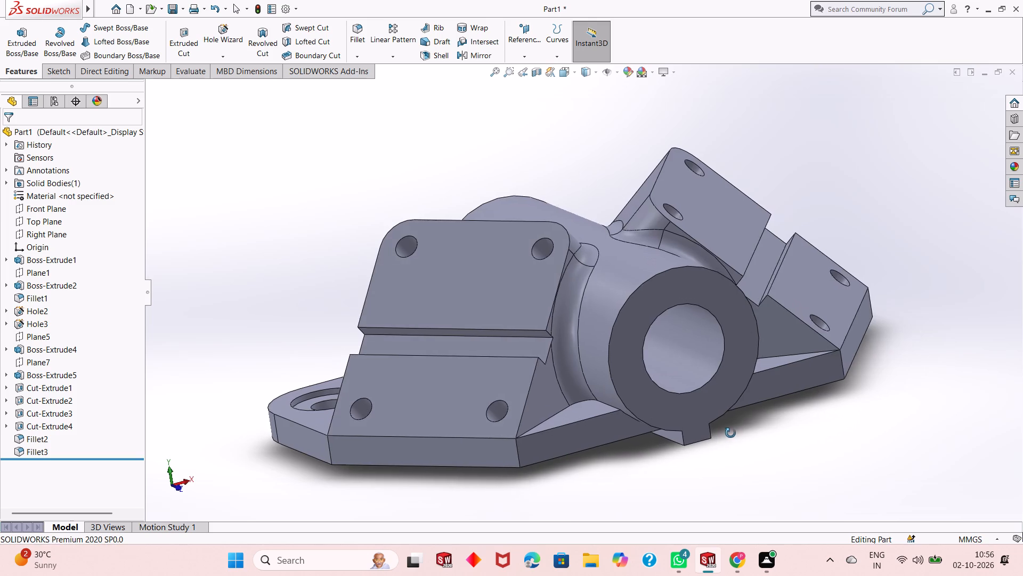
pyautogui.moveTo(730, 433); pyautogui.dragTo(618, 418, button='middle')
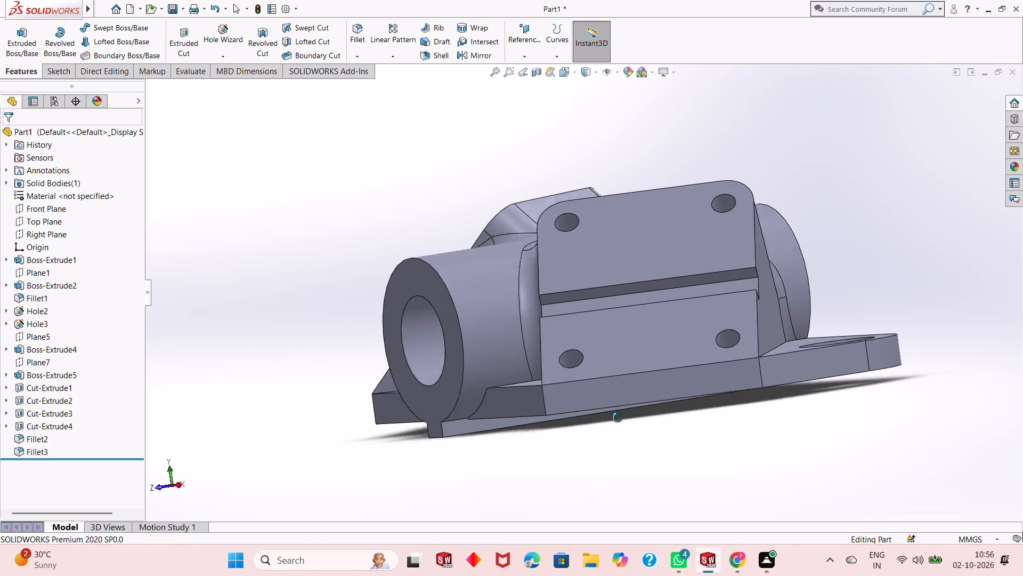
pyautogui.moveTo(618, 418); pyautogui.dragTo(642, 444, button='middle')
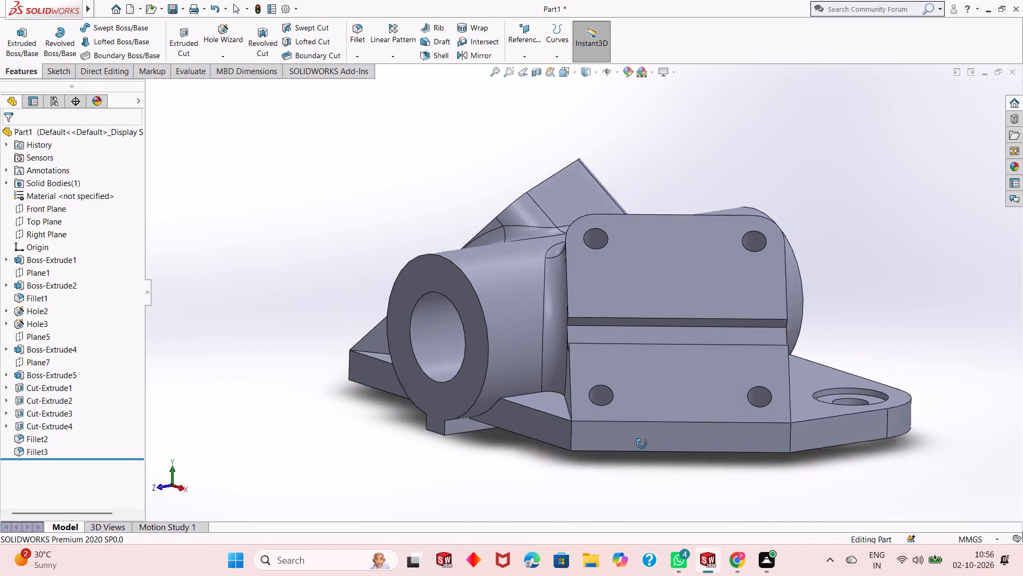
pyautogui.moveTo(642, 444); pyautogui.dragTo(656, 427, button='middle')
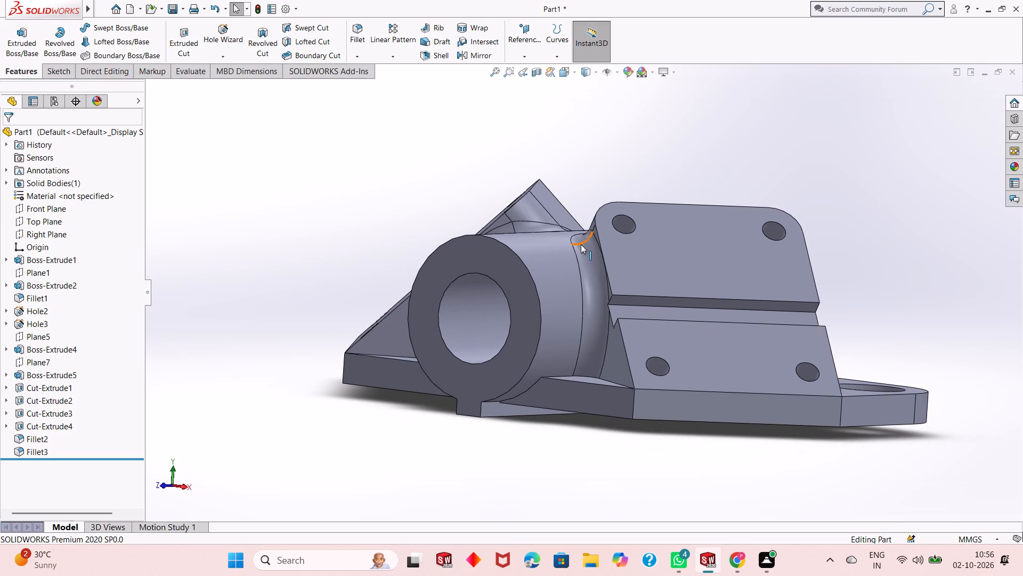
pyautogui.scroll(-1, 579, 244)
pyautogui.scroll(2, 584, 276)
pyautogui.moveTo(661, 427); pyautogui.dragTo(674, 404, button='middle')
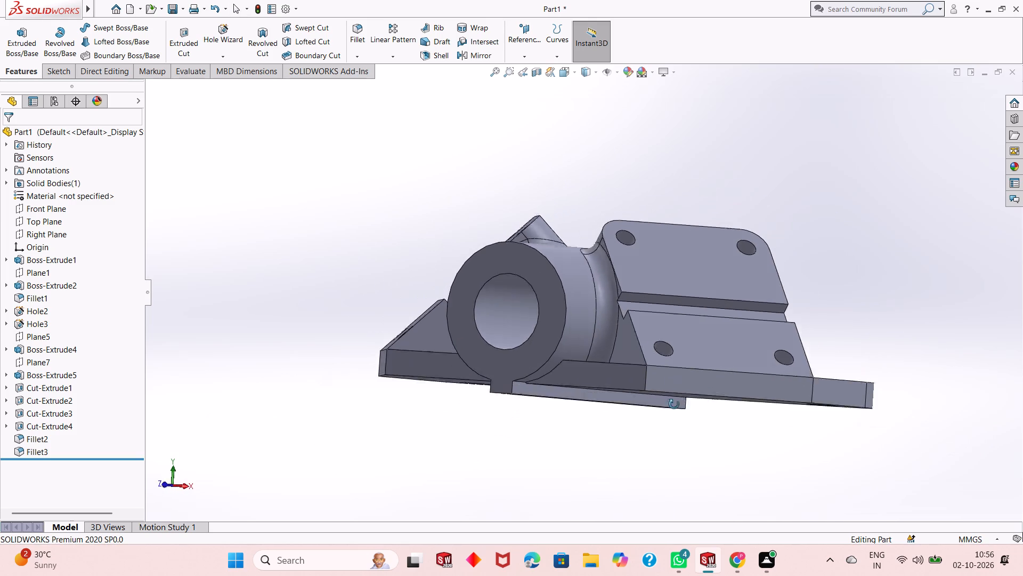
pyautogui.moveTo(674, 404); pyautogui.dragTo(672, 475, button='middle')
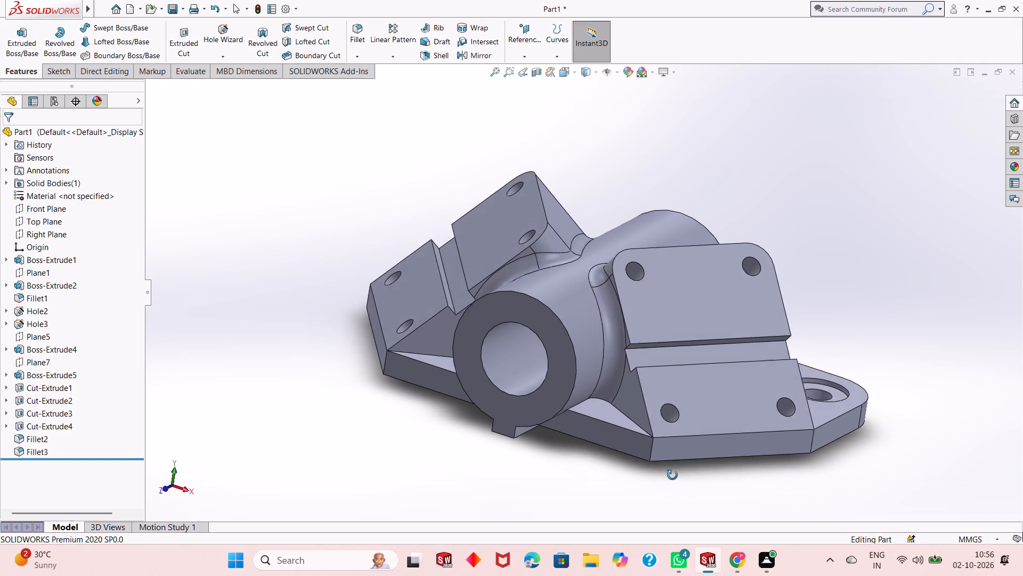
pyautogui.moveTo(672, 475); pyautogui.dragTo(675, 489, button='middle')
pyautogui.scroll(-4, 537, 291)
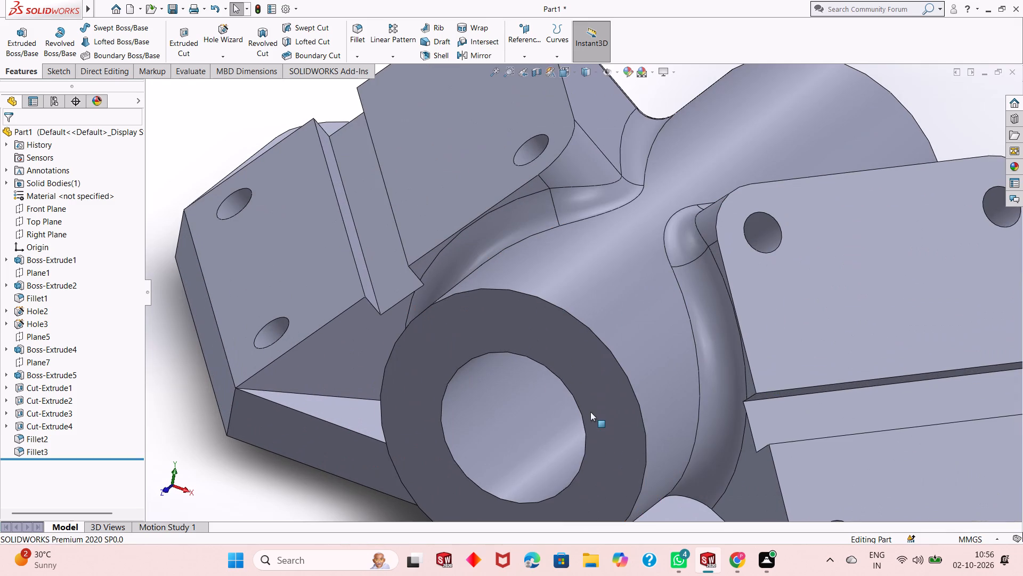
pyautogui.scroll(5, 607, 418)
# Inspect one grooved block's groove, holes and cylinder junction up close, and check the base's bottom key from below.
pyautogui.moveTo(754, 474); pyautogui.dragTo(725, 459, button='middle')
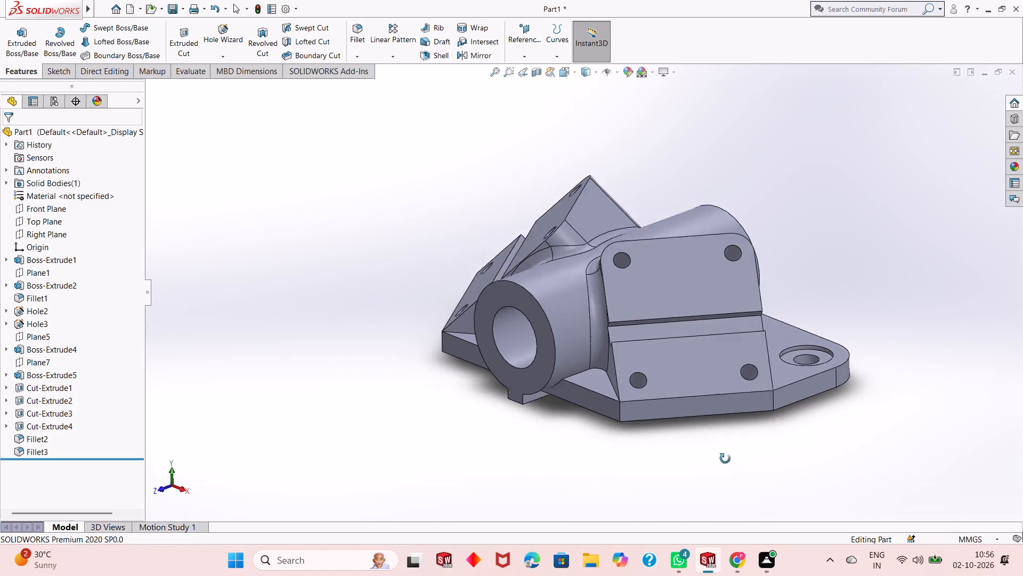
pyautogui.moveTo(725, 459); pyautogui.dragTo(813, 387, button='middle')
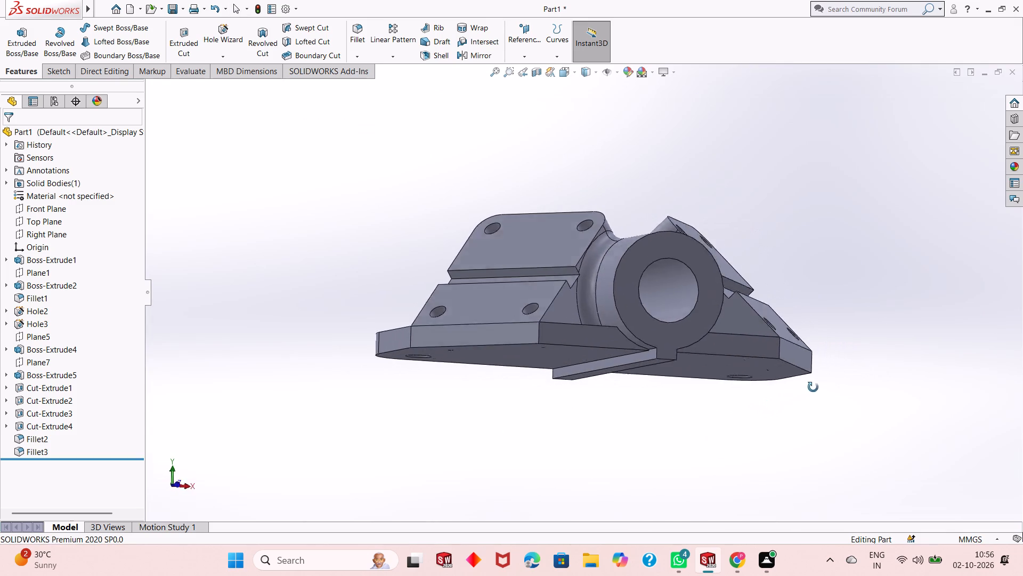
pyautogui.moveTo(813, 387); pyautogui.dragTo(825, 415, button='middle')
pyautogui.scroll(-4, 580, 294)
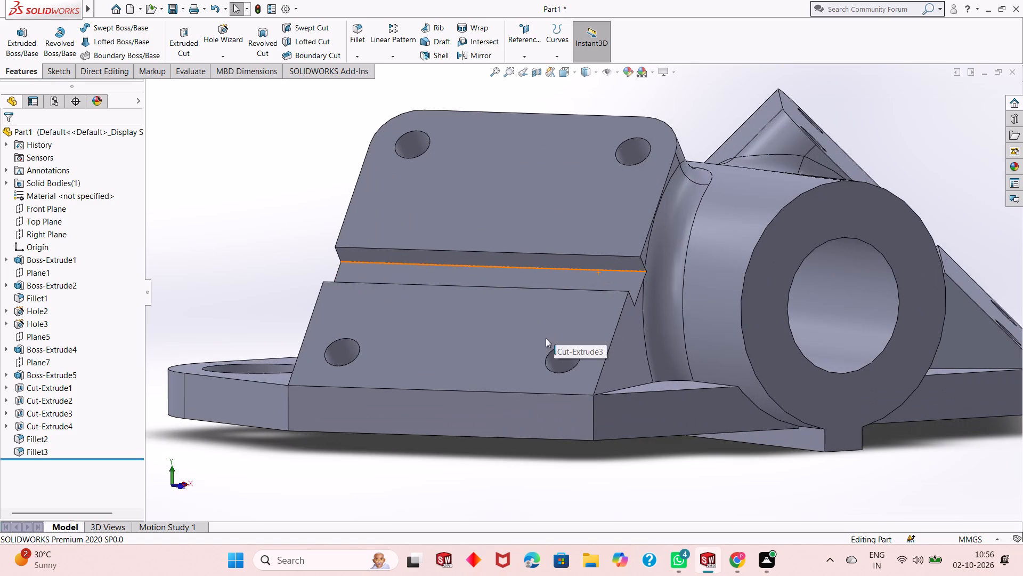
pyautogui.moveTo(546, 340); pyautogui.dragTo(550, 393, button='middle')
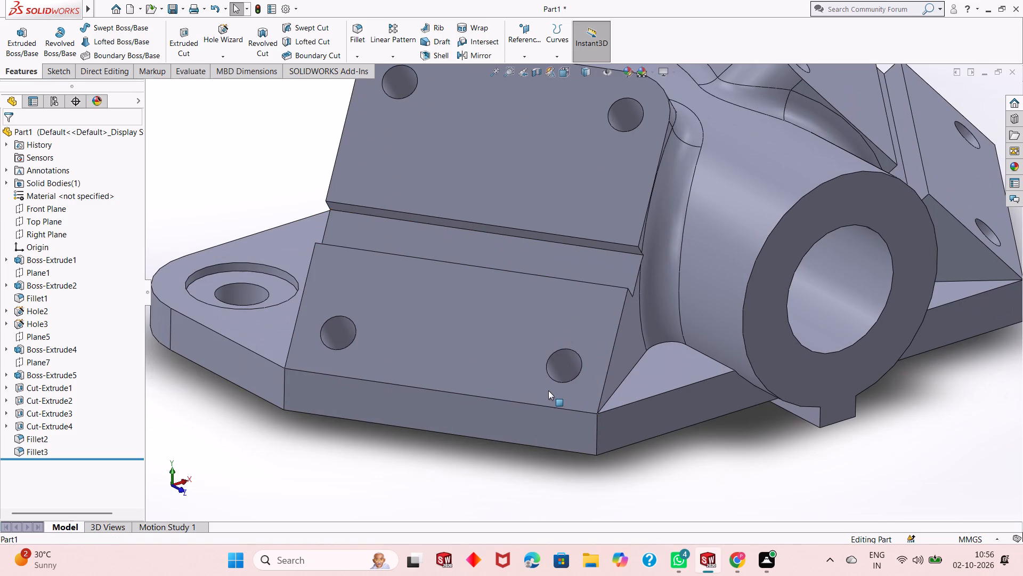
pyautogui.scroll(2, 548, 390)
pyautogui.moveTo(784, 406); pyautogui.dragTo(723, 414, button='middle')
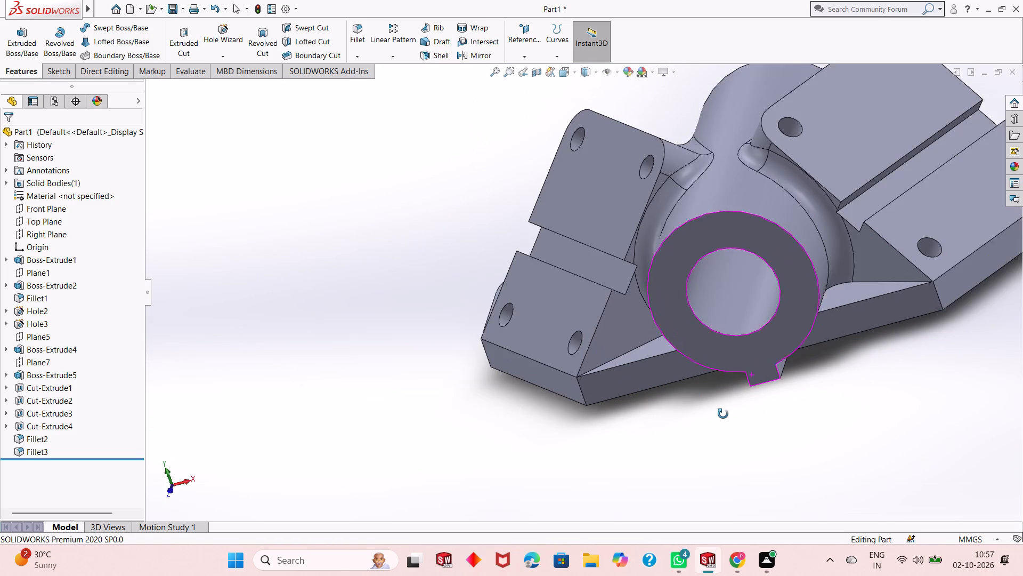
pyautogui.moveTo(723, 414); pyautogui.dragTo(742, 345, button='middle')
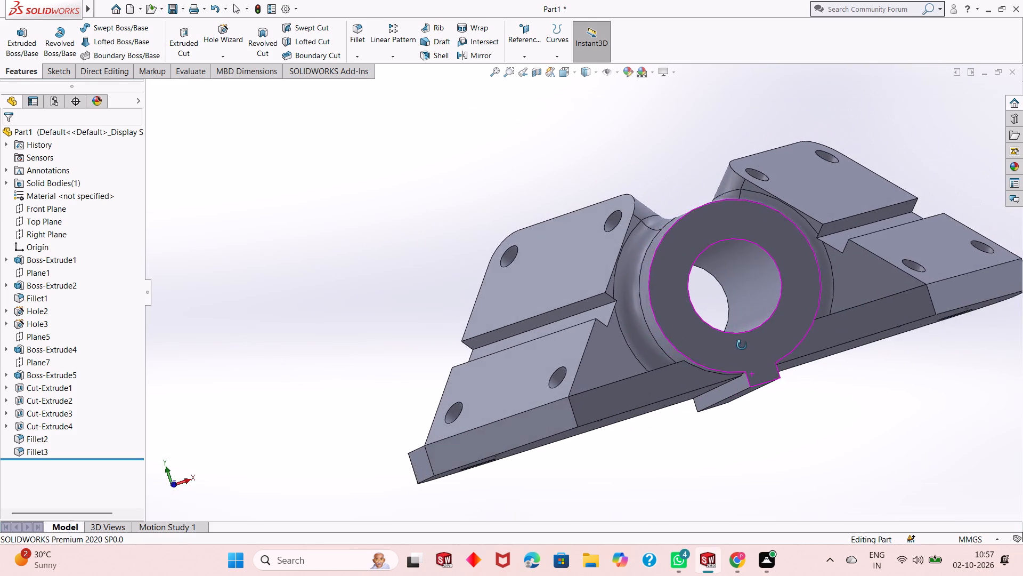
pyautogui.moveTo(742, 345); pyautogui.dragTo(786, 330, button='middle')
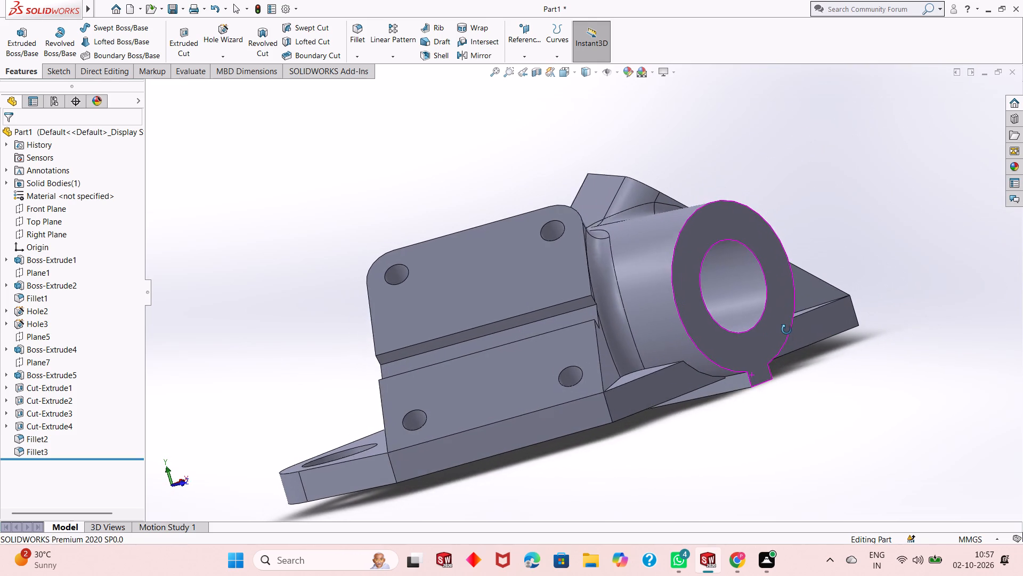
pyautogui.moveTo(786, 330); pyautogui.dragTo(727, 332, button='middle')
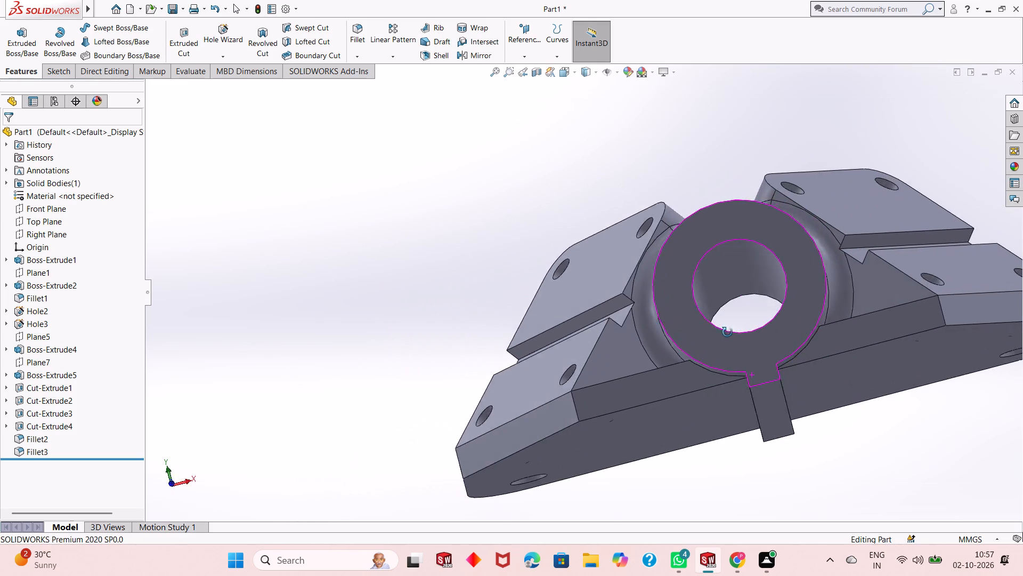
pyautogui.moveTo(727, 332); pyautogui.dragTo(759, 394, button='middle')
pyautogui.scroll(2, 715, 387)
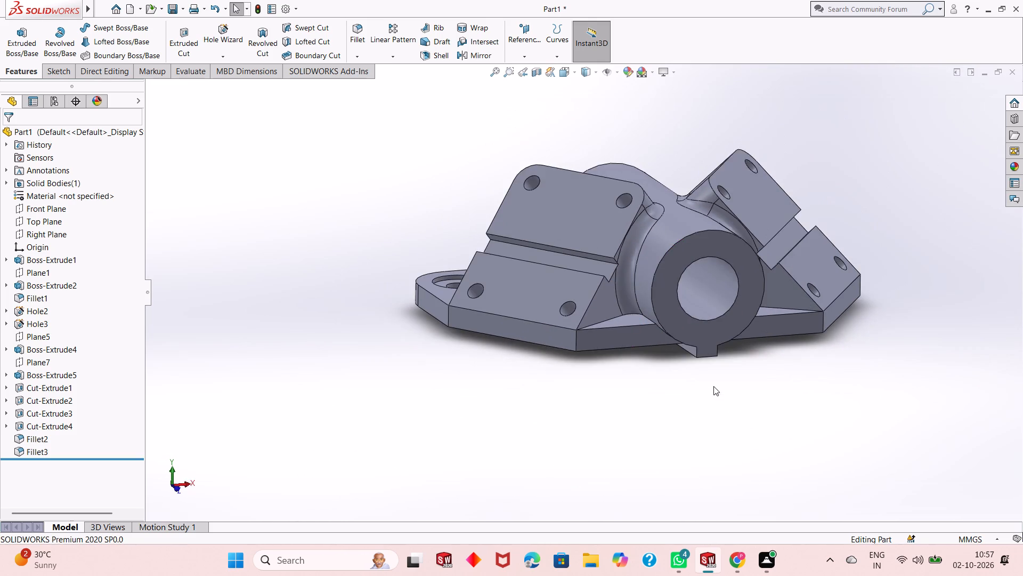
pyautogui.scroll(1, 713, 386)
pyautogui.scroll(-3, 698, 239)
pyautogui.scroll(2, 711, 413)
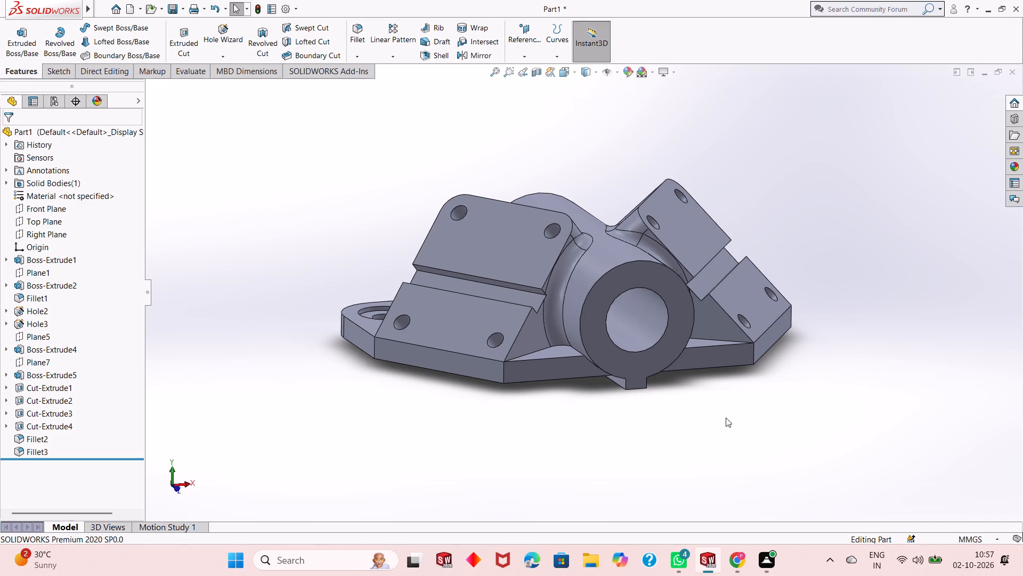
# Review the whole bracket from its sides, front and underside, checking the rounded block corners, junction fillets and base.
pyautogui.moveTo(727, 420); pyautogui.dragTo(655, 414, button='middle')
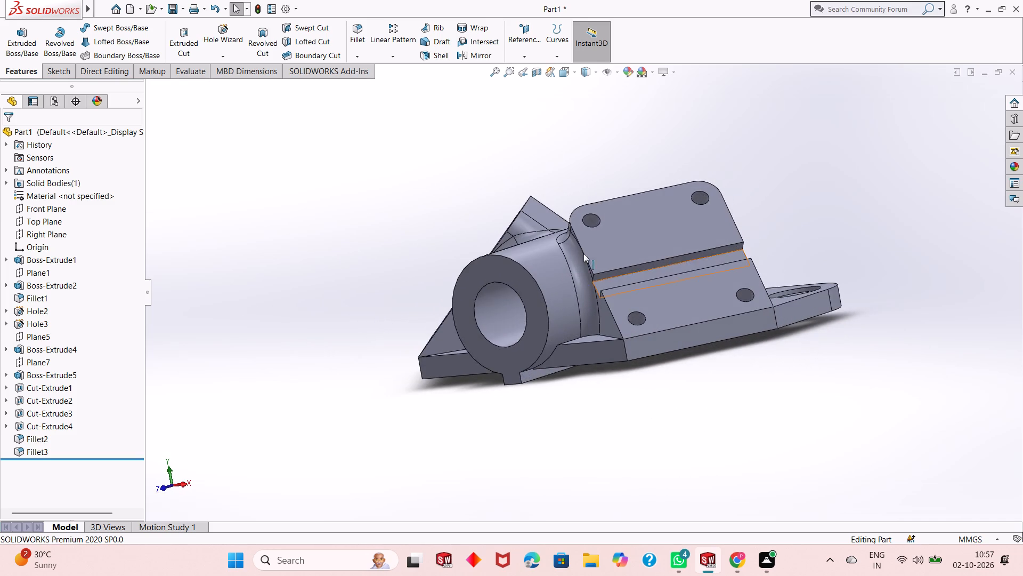
pyautogui.scroll(-3, 577, 231)
pyautogui.scroll(3, 590, 277)
pyautogui.scroll(-4, 528, 286)
pyautogui.scroll(4, 558, 378)
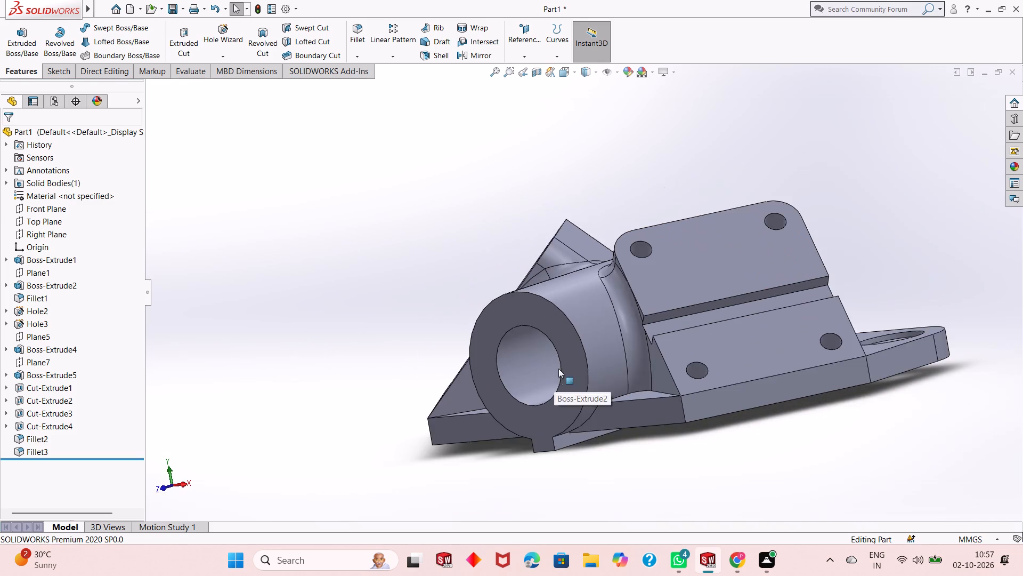
pyautogui.moveTo(563, 423); pyautogui.dragTo(618, 393, button='middle')
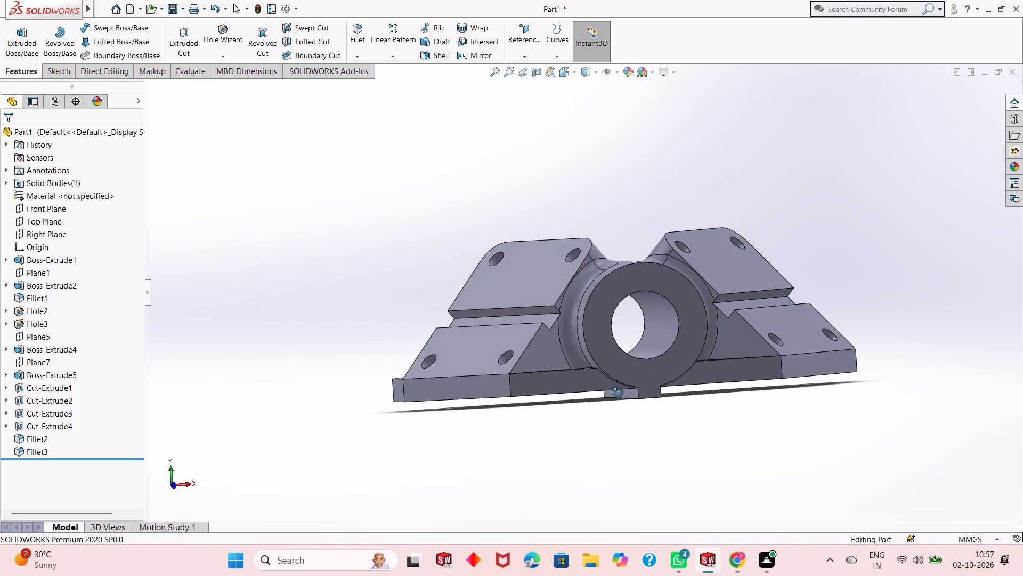
pyautogui.moveTo(618, 393); pyautogui.dragTo(594, 396, button='middle')
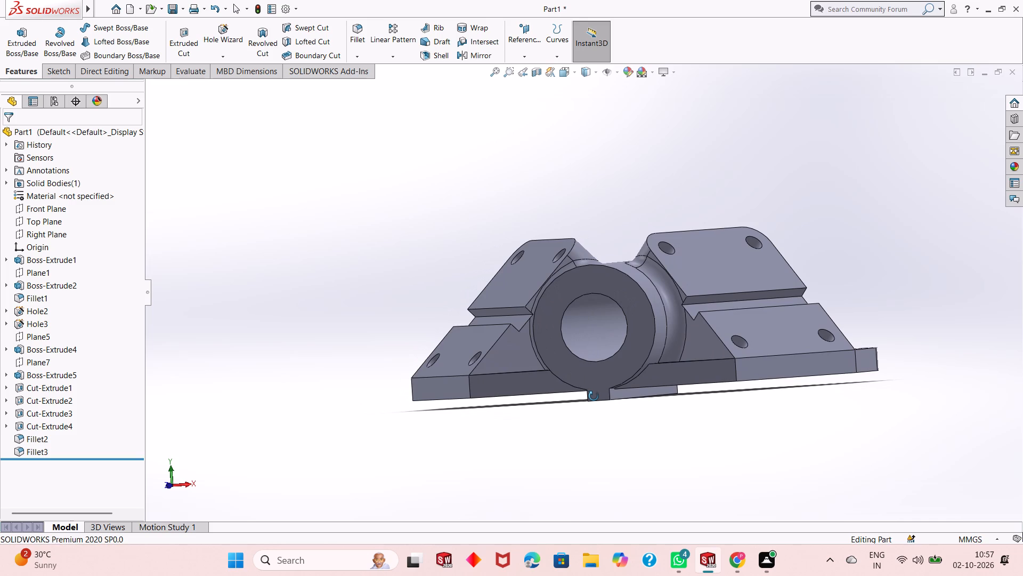
pyautogui.moveTo(594, 396); pyautogui.dragTo(581, 444, button='middle')
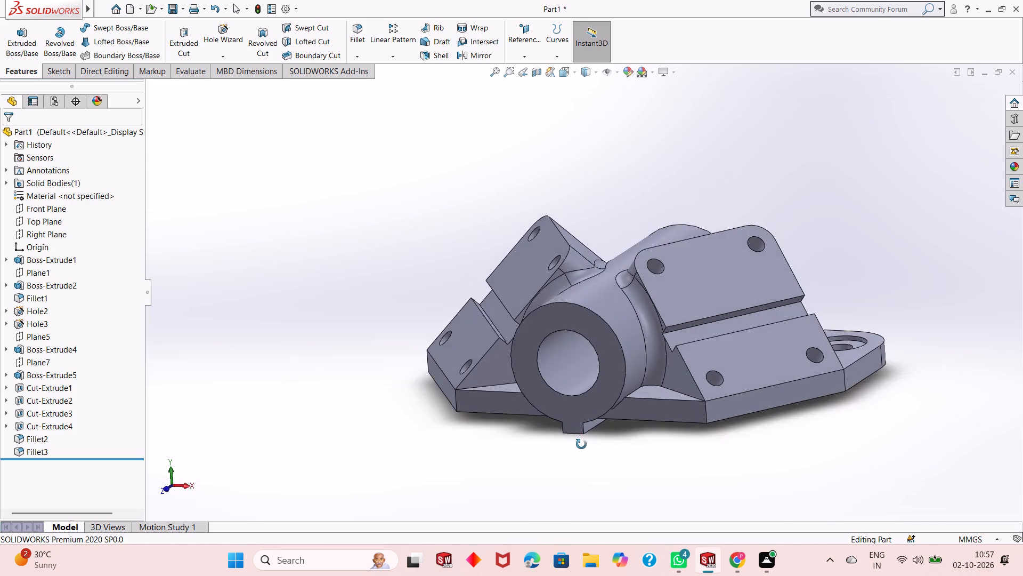
pyautogui.moveTo(581, 444); pyautogui.dragTo(605, 364, button='middle')
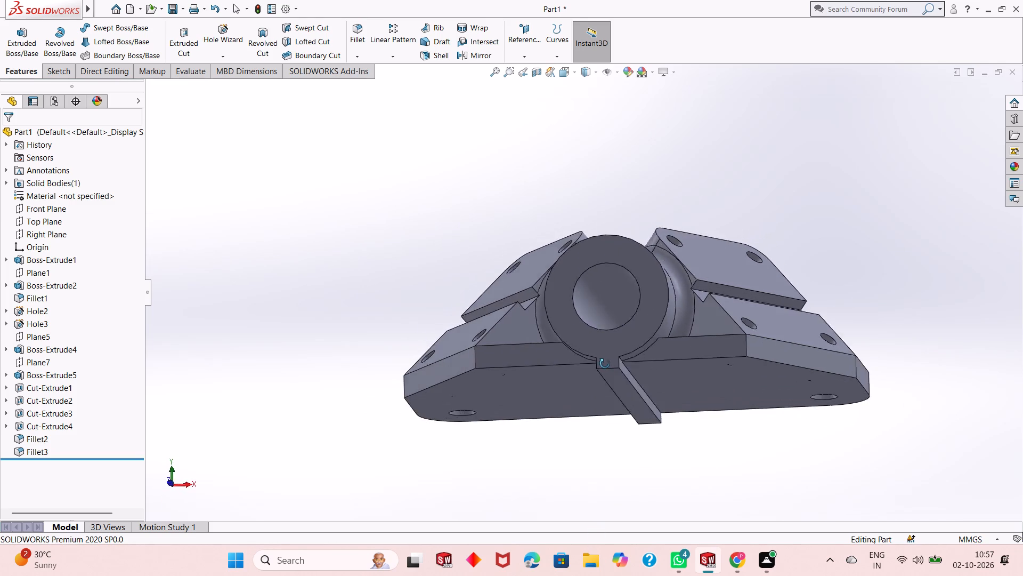
pyautogui.moveTo(605, 364); pyautogui.dragTo(490, 474, button='middle')
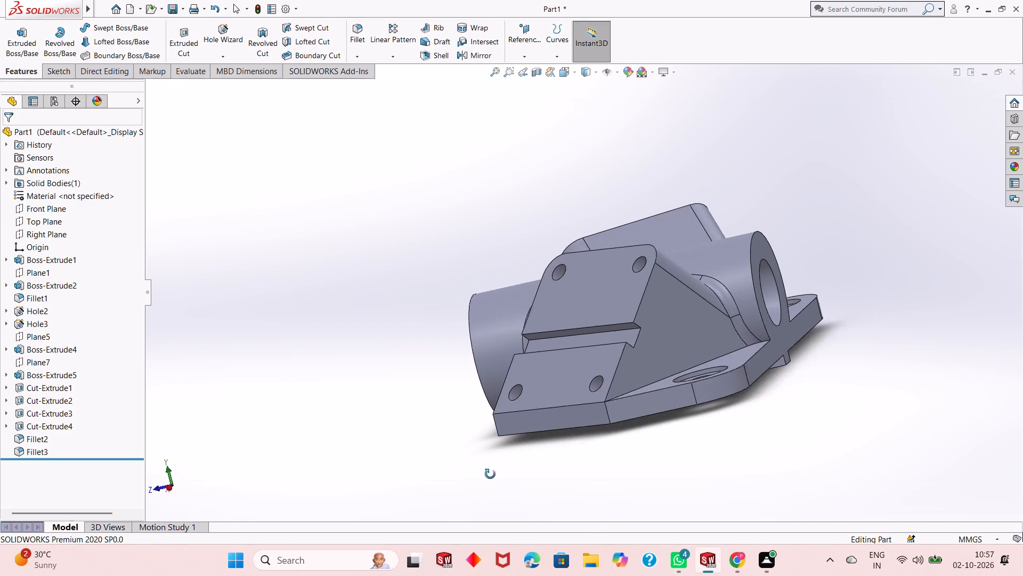
pyautogui.moveTo(490, 474); pyautogui.dragTo(495, 474, button='middle')
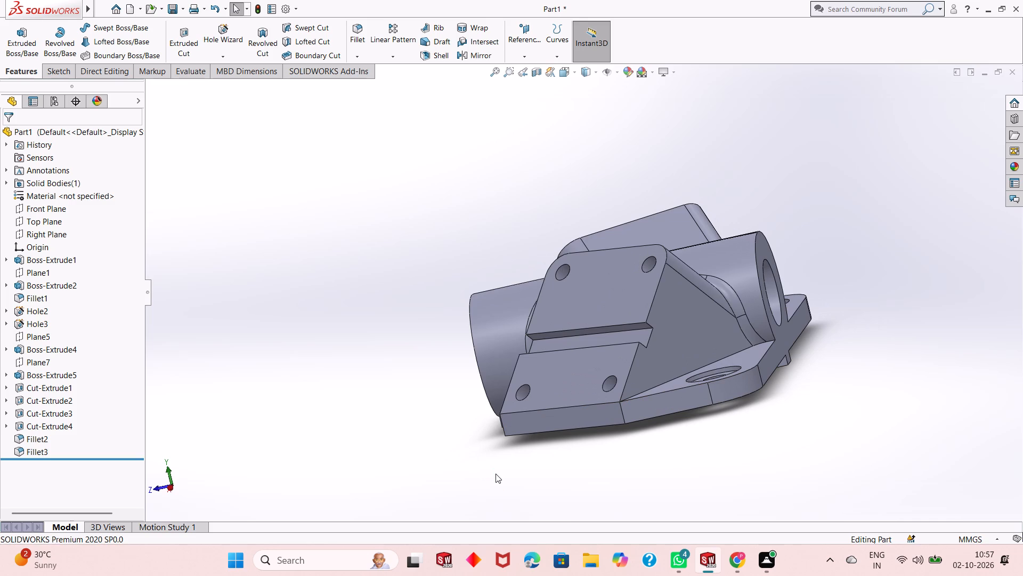
pyautogui.moveTo(650, 427); pyautogui.dragTo(650, 428, button='middle')
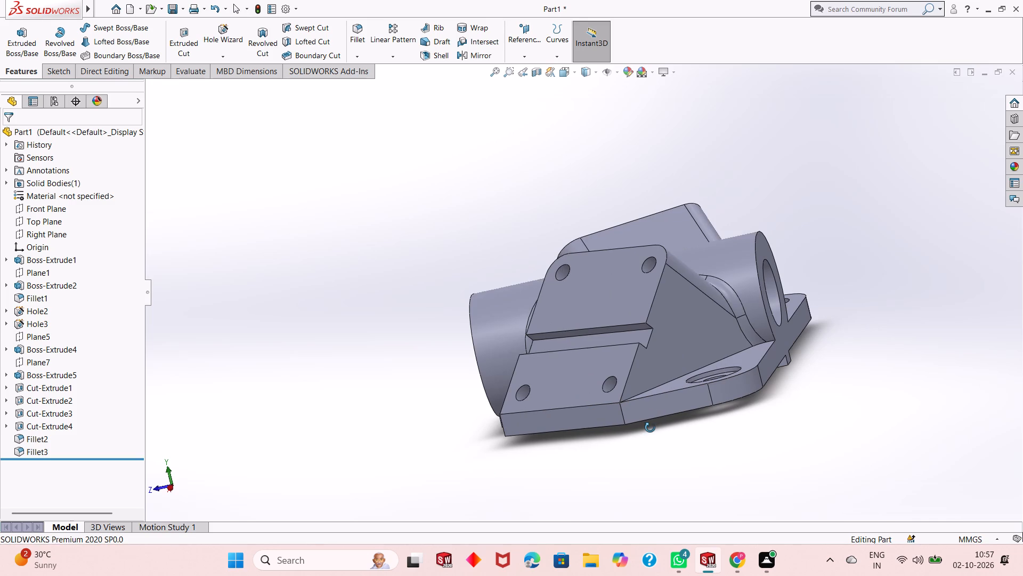
pyautogui.moveTo(650, 428); pyautogui.dragTo(672, 421, button='middle')
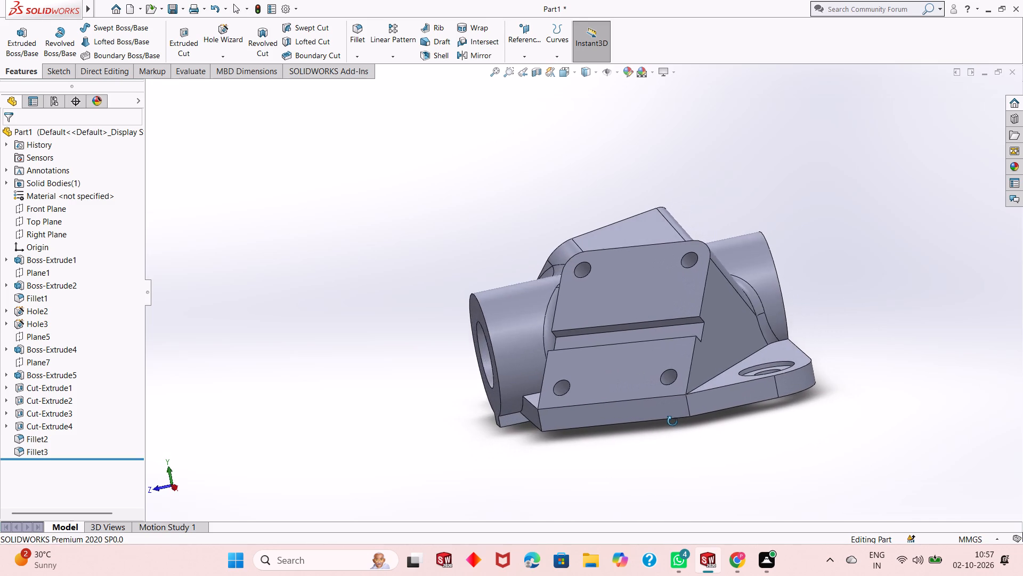
pyautogui.moveTo(672, 421); pyautogui.dragTo(677, 420, button='middle')
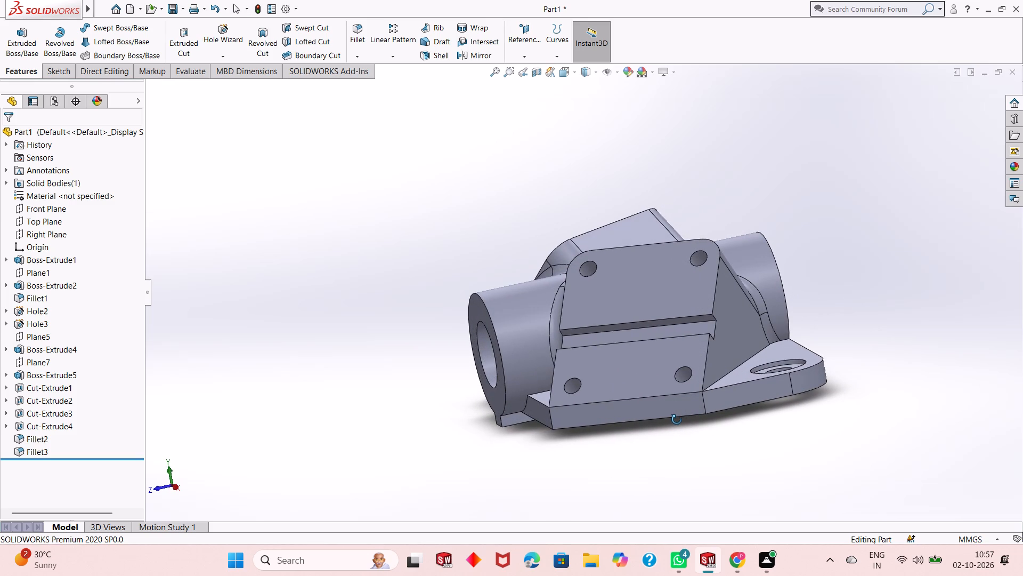
pyautogui.moveTo(677, 420); pyautogui.dragTo(680, 432, button='middle')
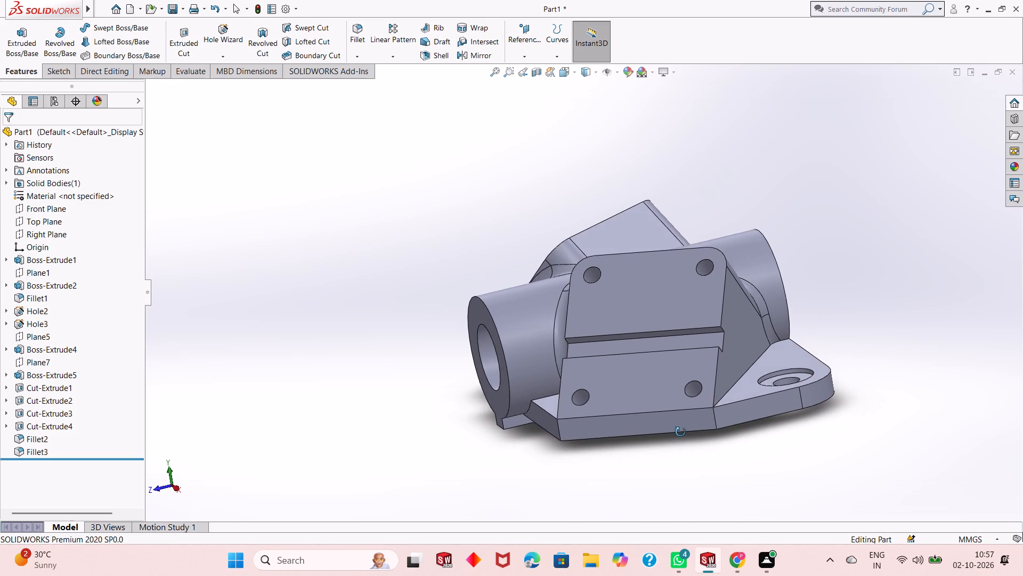
pyautogui.moveTo(680, 432); pyautogui.dragTo(731, 411, button='middle')
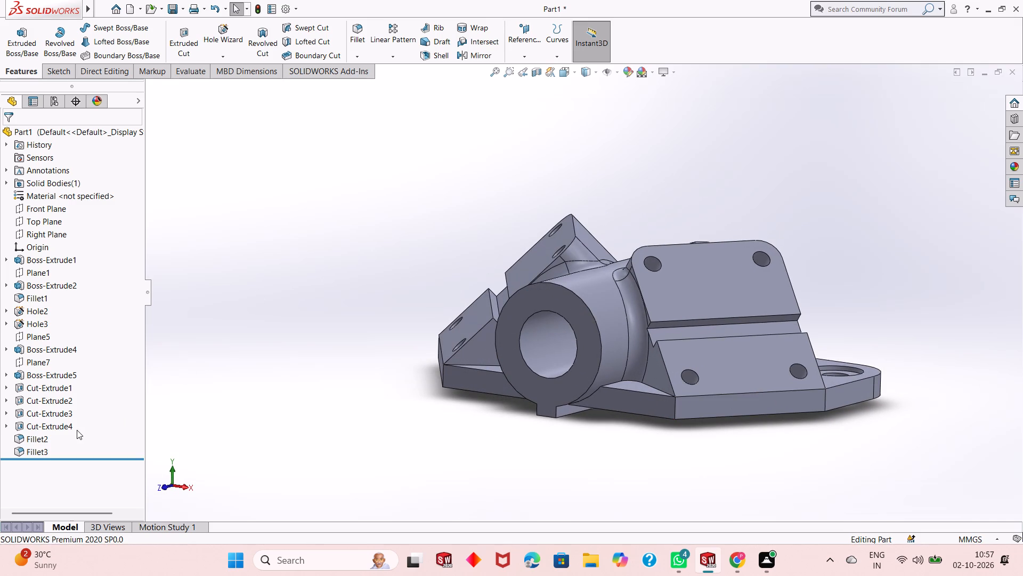
pyautogui.scroll(-2, 76, 430)
pyautogui.scroll(1, 70, 430)
# Reduce the radius of the fillets where the grooved blocks meet the cylinder to 2 mm.
pyautogui.click(32, 451)
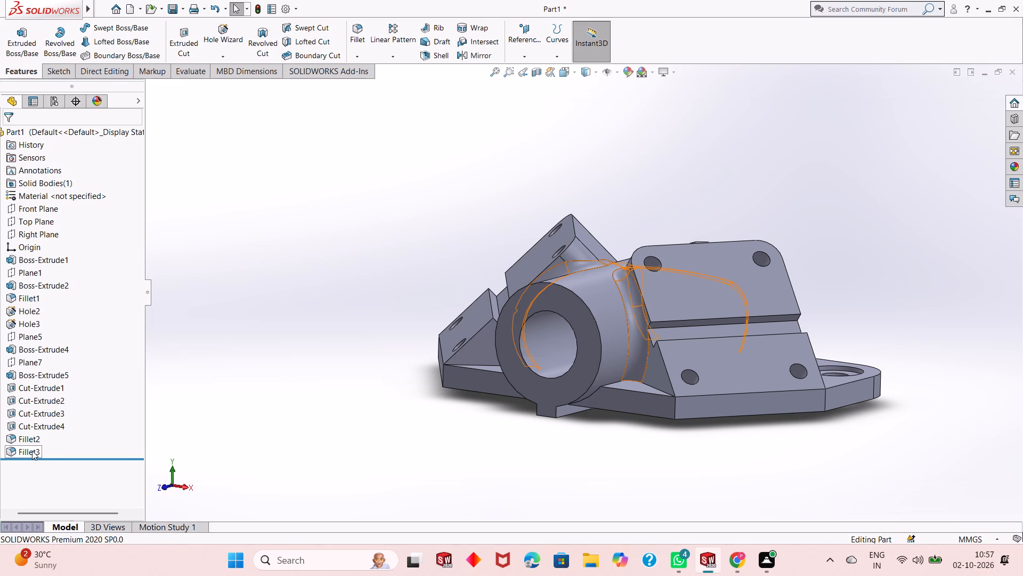
pyautogui.click(46, 418)
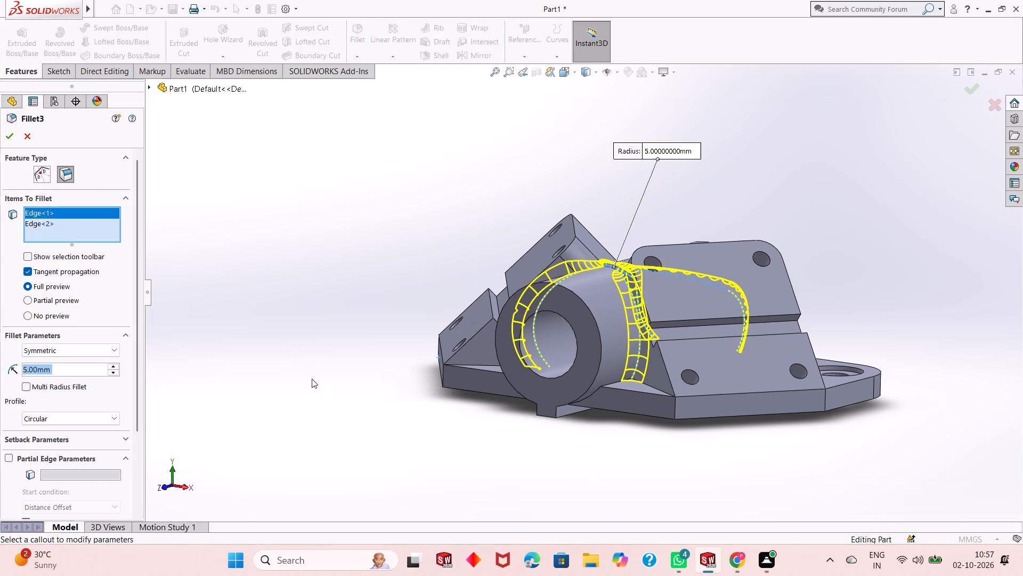
pyautogui.press('3')
pyautogui.press('Return')
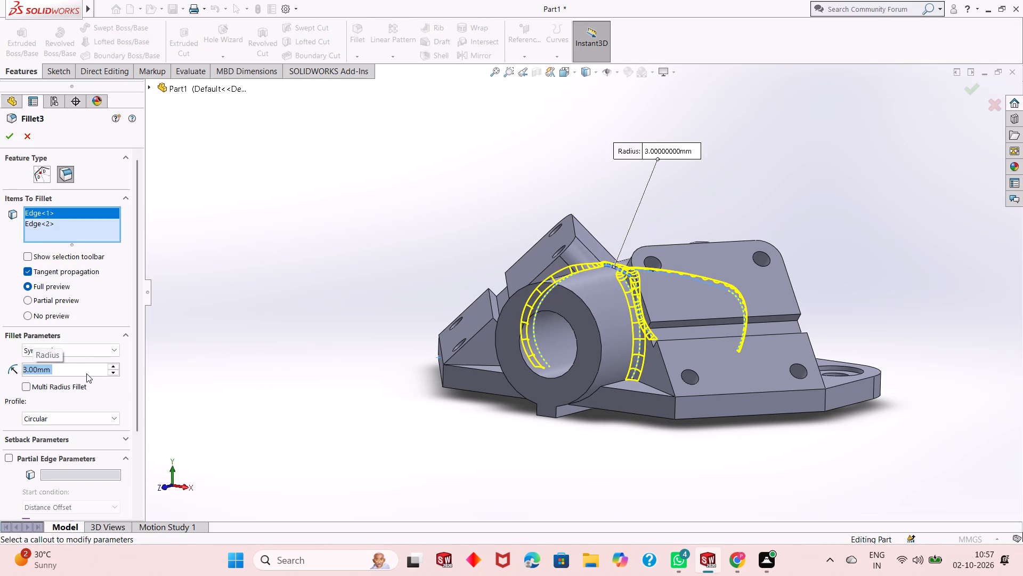
pyautogui.press('2')
pyautogui.press('Return')
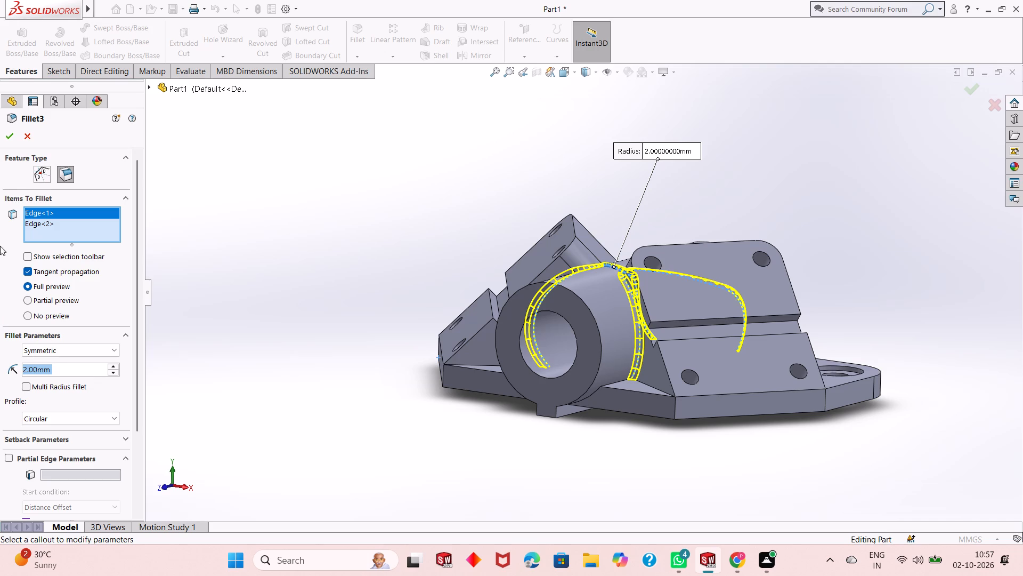
pyautogui.click(16, 136)
# Examine the resized junction fillets along the cylinder from above, the front, both sides and the underside.
pyautogui.moveTo(408, 270); pyautogui.dragTo(409, 271, button='middle')
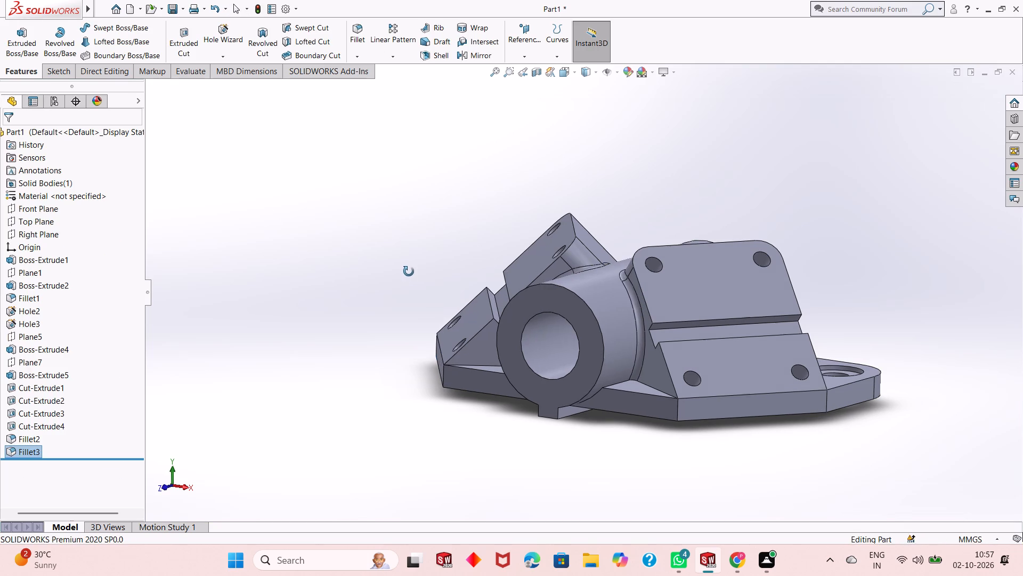
pyautogui.moveTo(409, 271); pyautogui.dragTo(429, 405, button='middle')
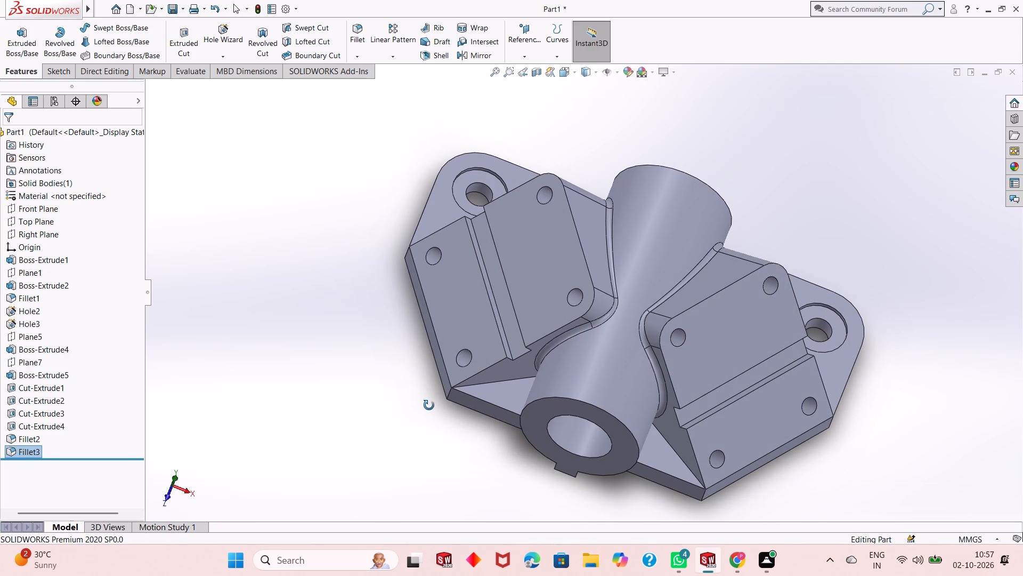
pyautogui.moveTo(429, 405); pyautogui.dragTo(431, 407, button='middle')
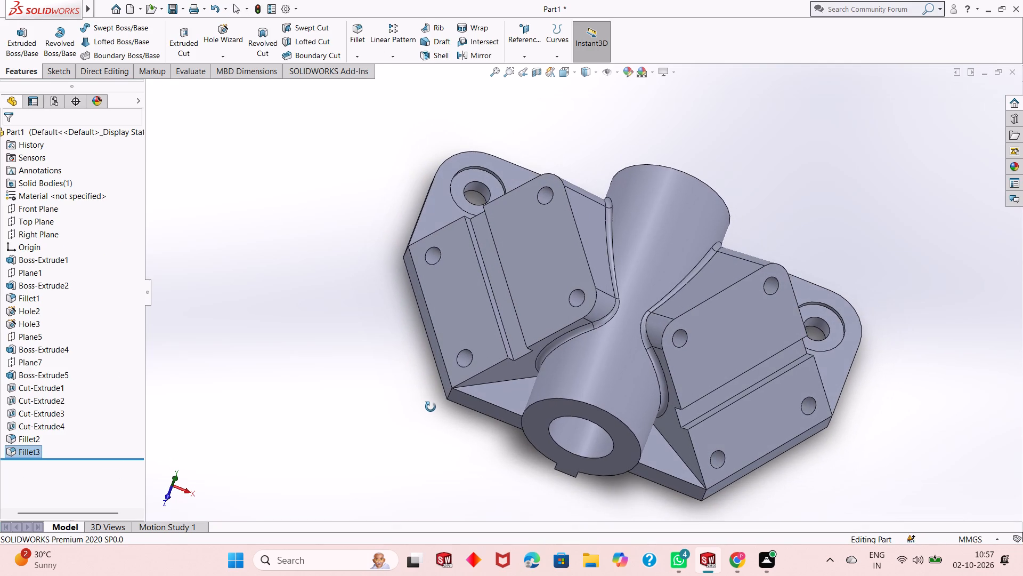
pyautogui.moveTo(431, 407); pyautogui.dragTo(420, 407, button='middle')
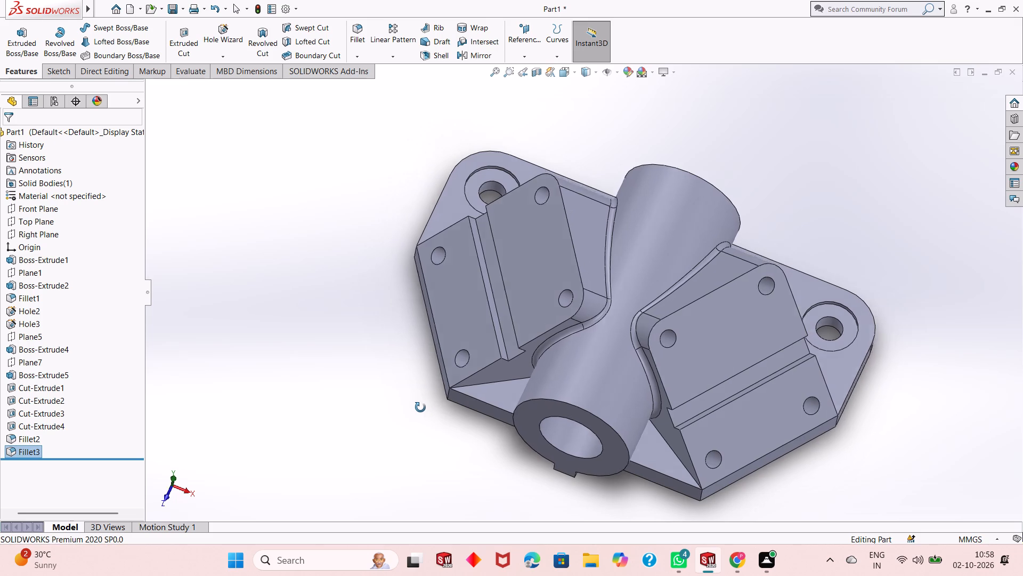
pyautogui.moveTo(420, 407); pyautogui.dragTo(499, 299, button='middle')
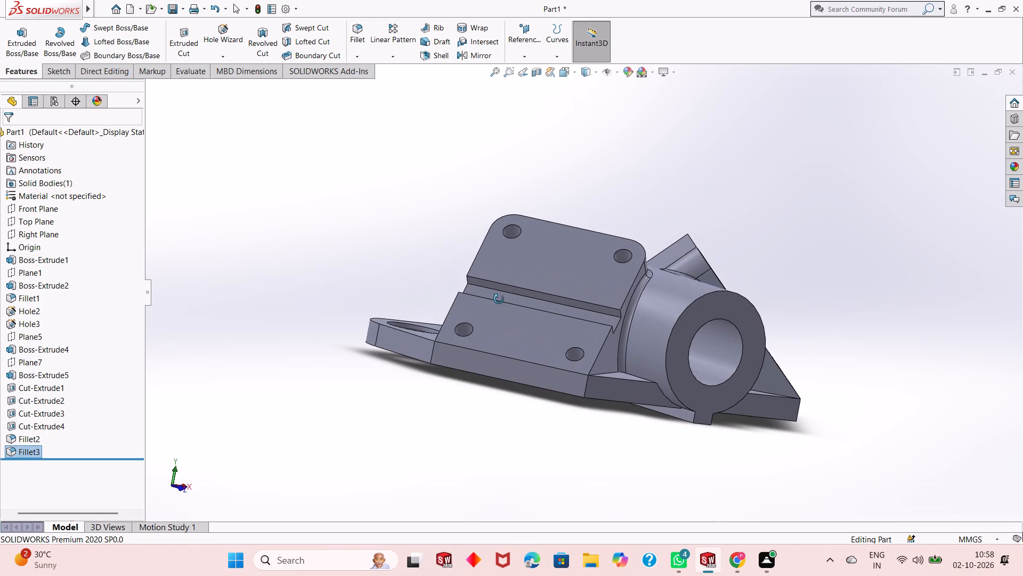
pyautogui.moveTo(499, 299); pyautogui.dragTo(446, 313, button='middle')
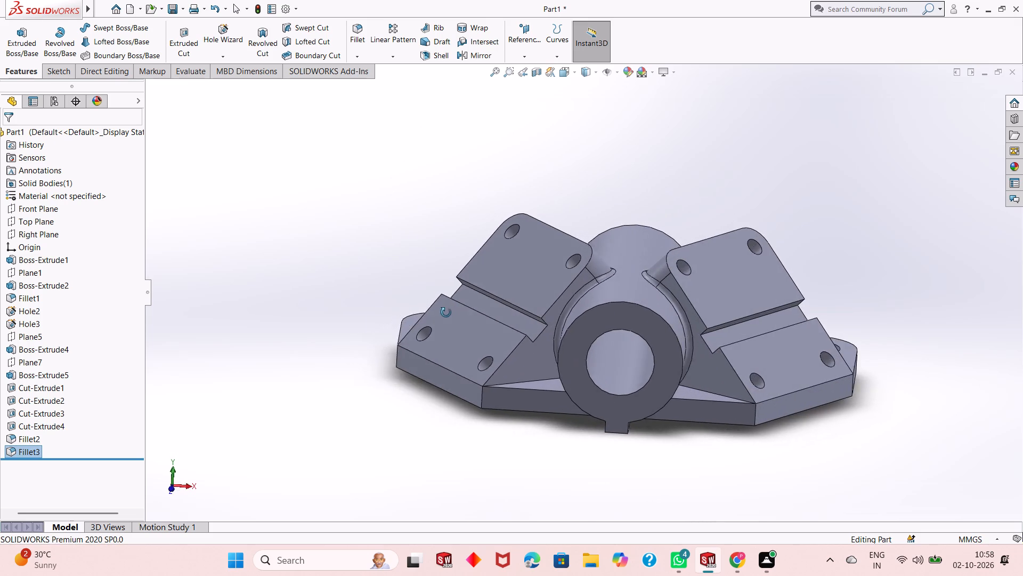
pyautogui.moveTo(446, 313); pyautogui.dragTo(456, 238, button='middle')
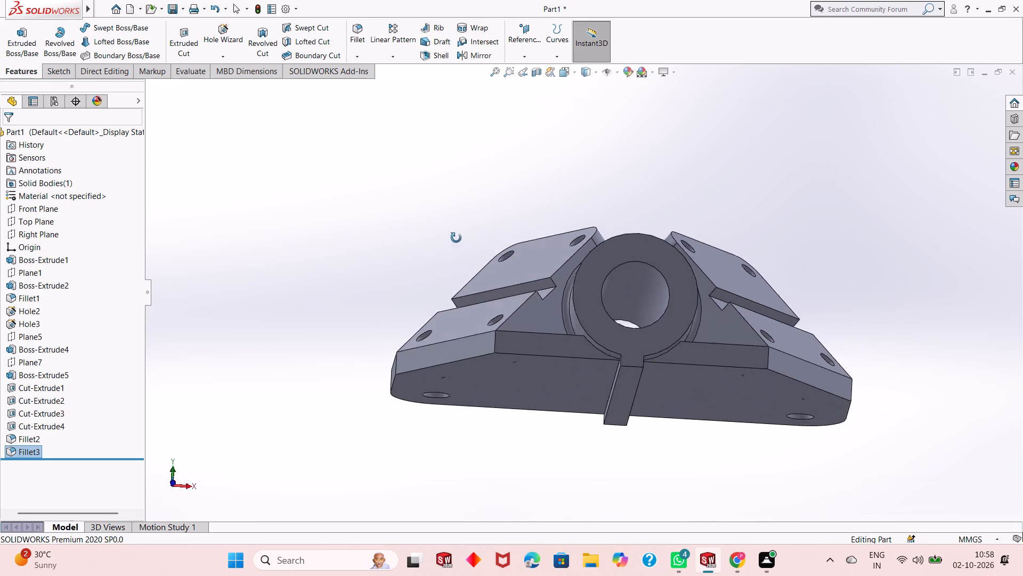
pyautogui.moveTo(456, 238); pyautogui.dragTo(414, 298, button='middle')
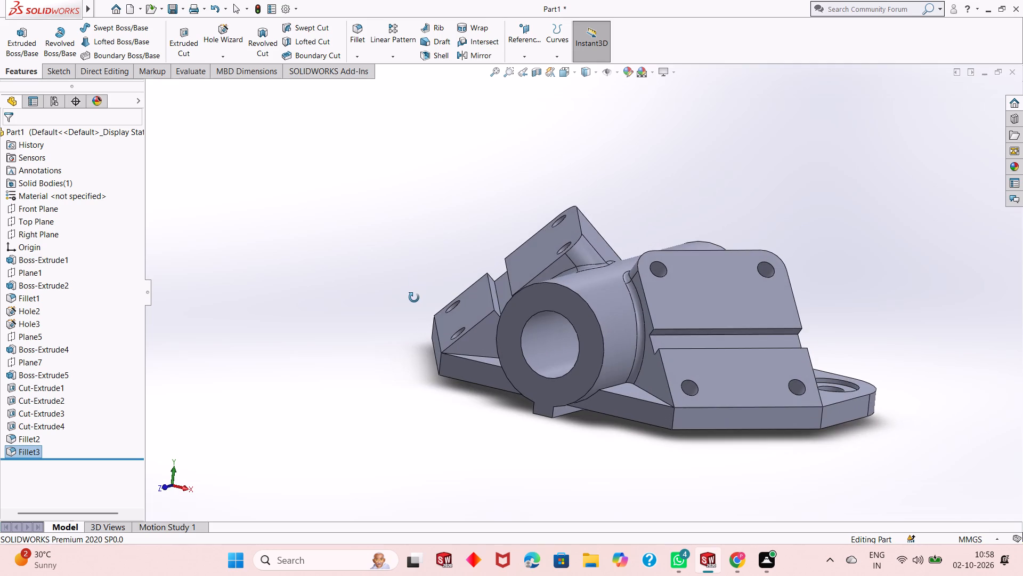
pyautogui.moveTo(414, 298); pyautogui.dragTo(413, 298, button='middle')
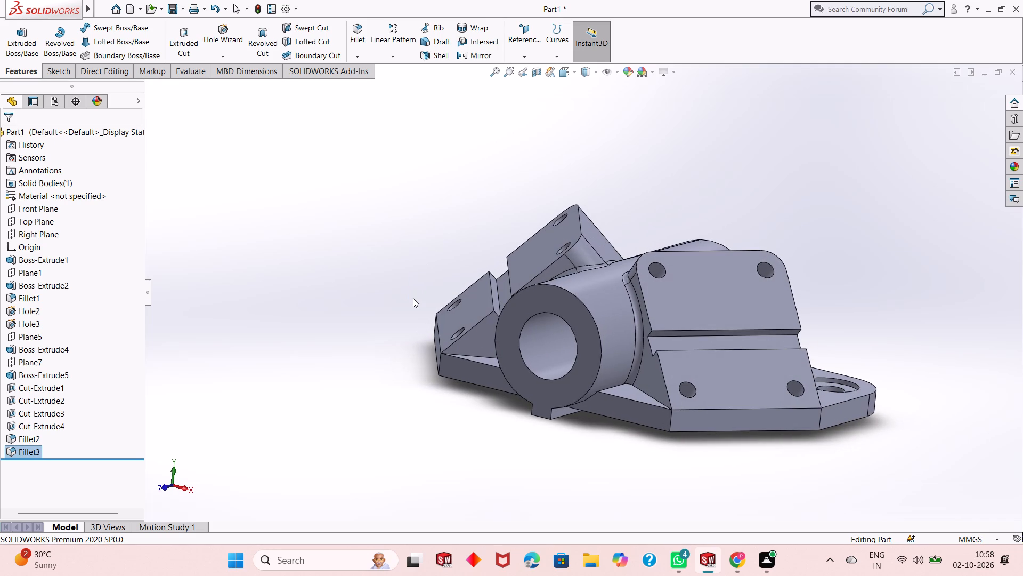
# Review the whole bracket from several sides and below, checking the bottom key, grooved blocks and cylinder junctions.
pyautogui.scroll(1, 405, 300)
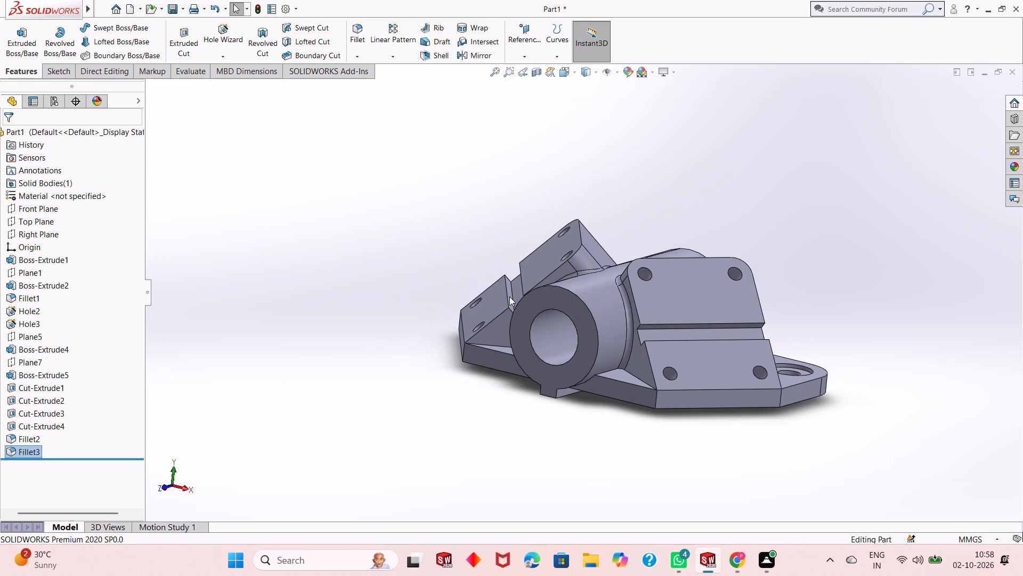
pyautogui.scroll(1, 635, 309)
pyautogui.moveTo(837, 369); pyautogui.dragTo(802, 300, button='middle')
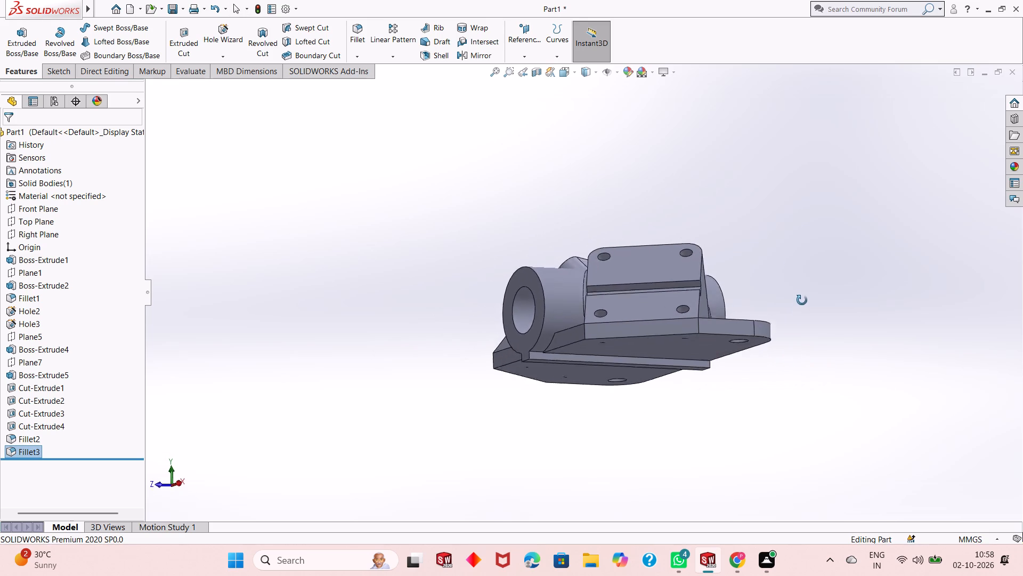
pyautogui.moveTo(802, 300); pyautogui.dragTo(874, 300, button='middle')
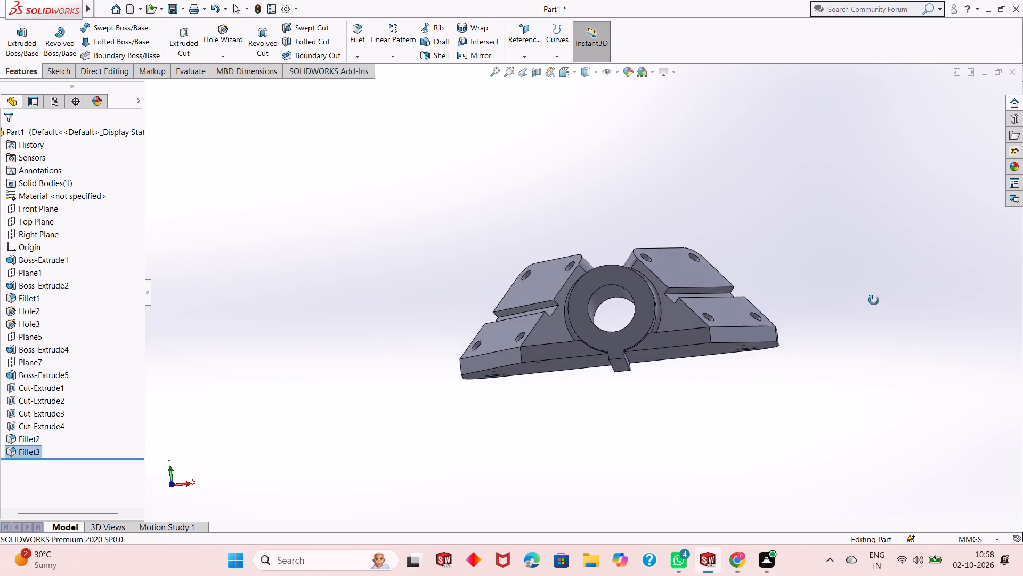
pyautogui.moveTo(874, 300); pyautogui.dragTo(848, 334, button='middle')
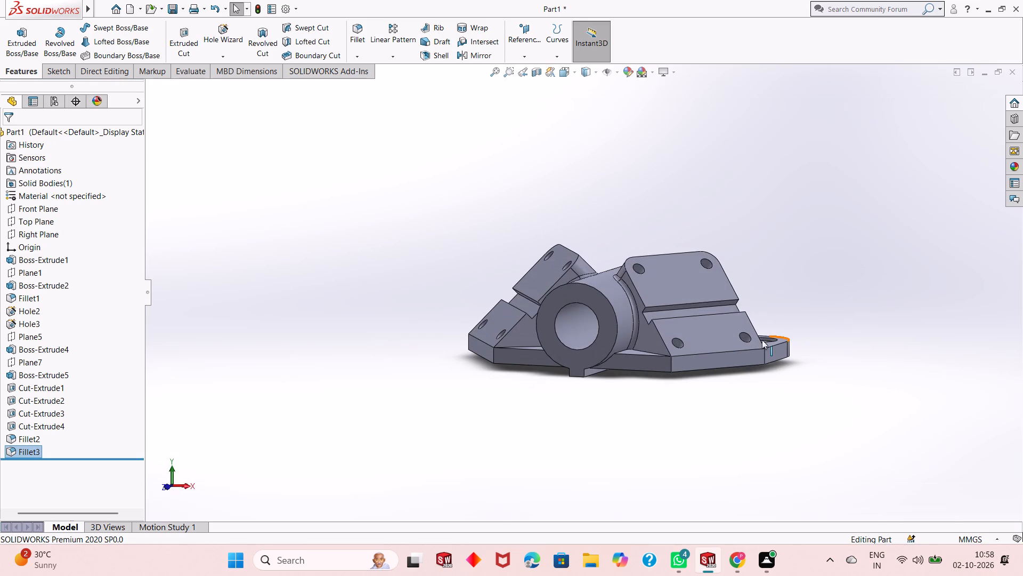
pyautogui.scroll(-4, 618, 343)
pyautogui.moveTo(604, 413); pyautogui.dragTo(611, 365, button='middle')
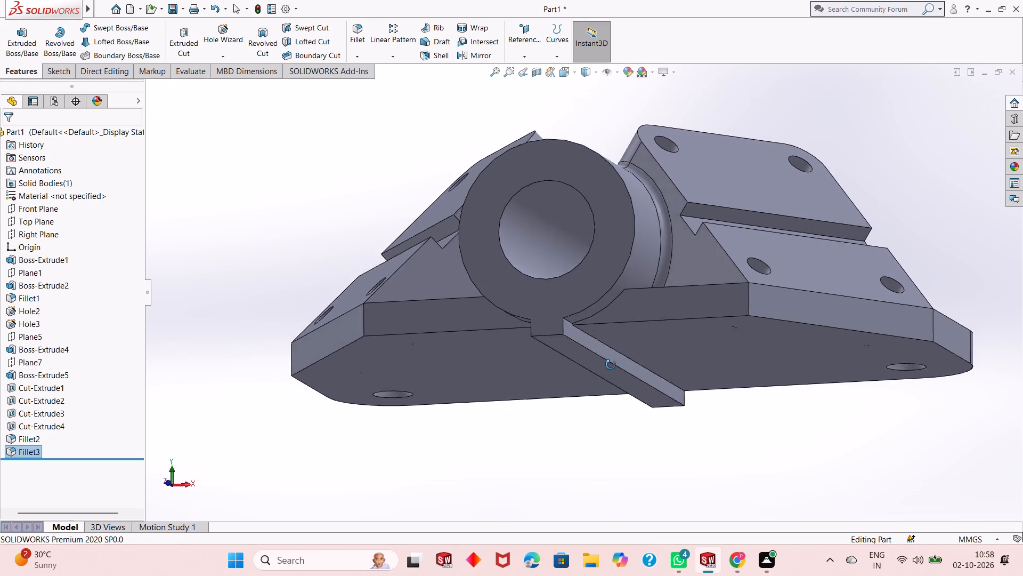
pyautogui.moveTo(611, 365); pyautogui.dragTo(629, 345, button='middle')
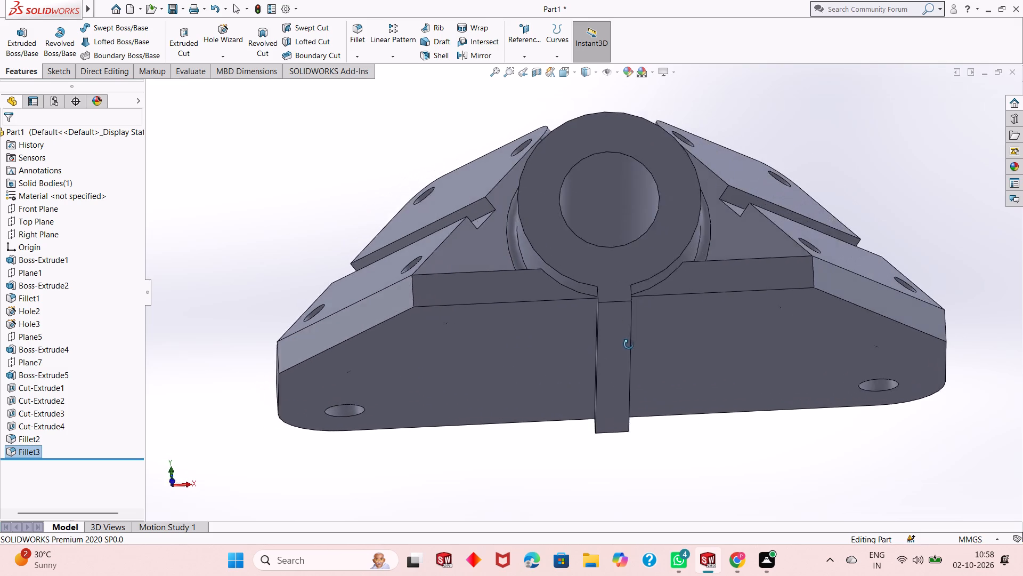
pyautogui.moveTo(629, 345); pyautogui.dragTo(613, 420, button='middle')
pyautogui.scroll(2, 605, 381)
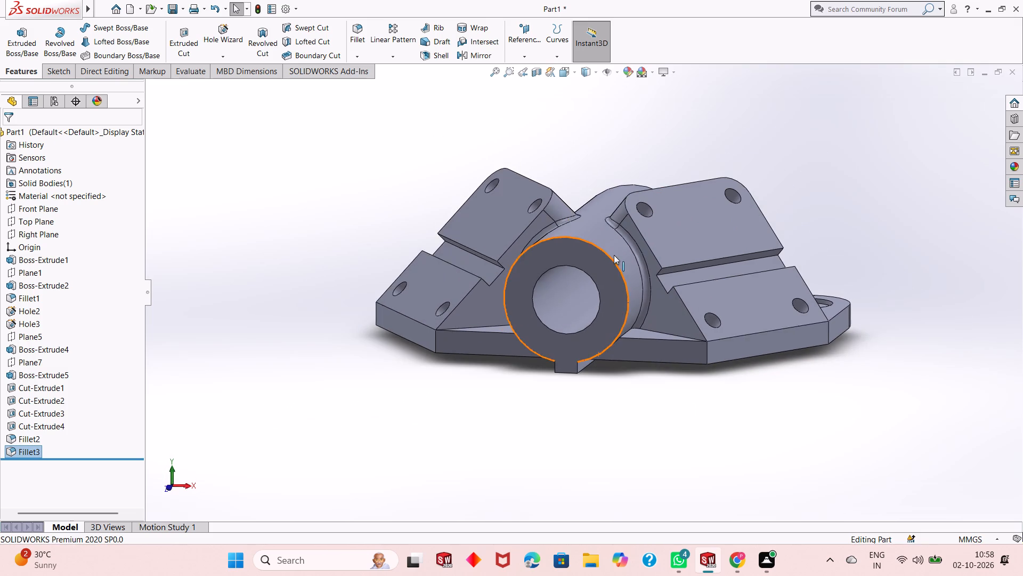
pyautogui.moveTo(616, 261); pyautogui.dragTo(623, 302, button='middle')
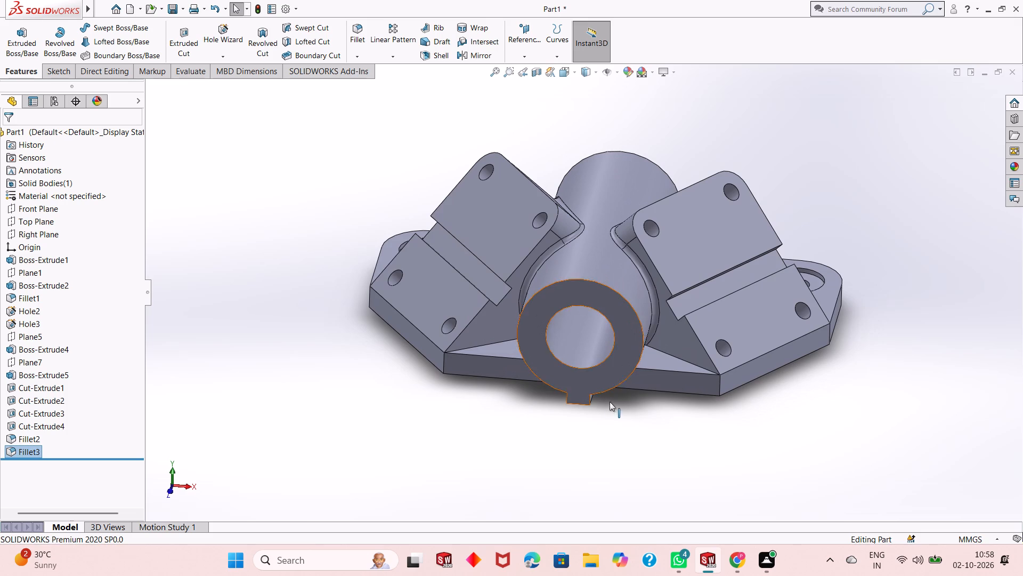
pyautogui.moveTo(609, 408); pyautogui.dragTo(516, 498, button='middle')
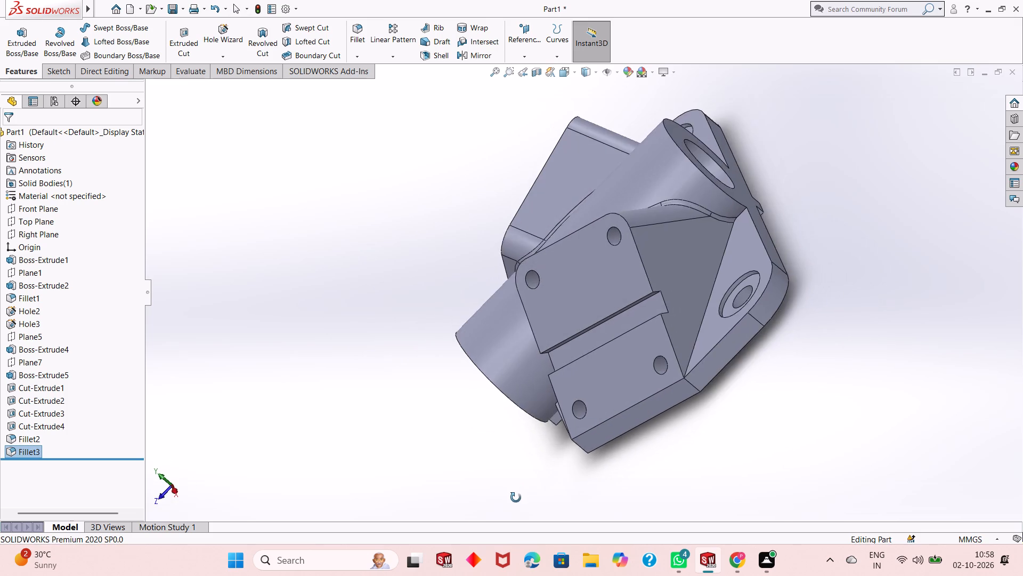
pyautogui.moveTo(516, 498); pyautogui.dragTo(631, 417, button='middle')
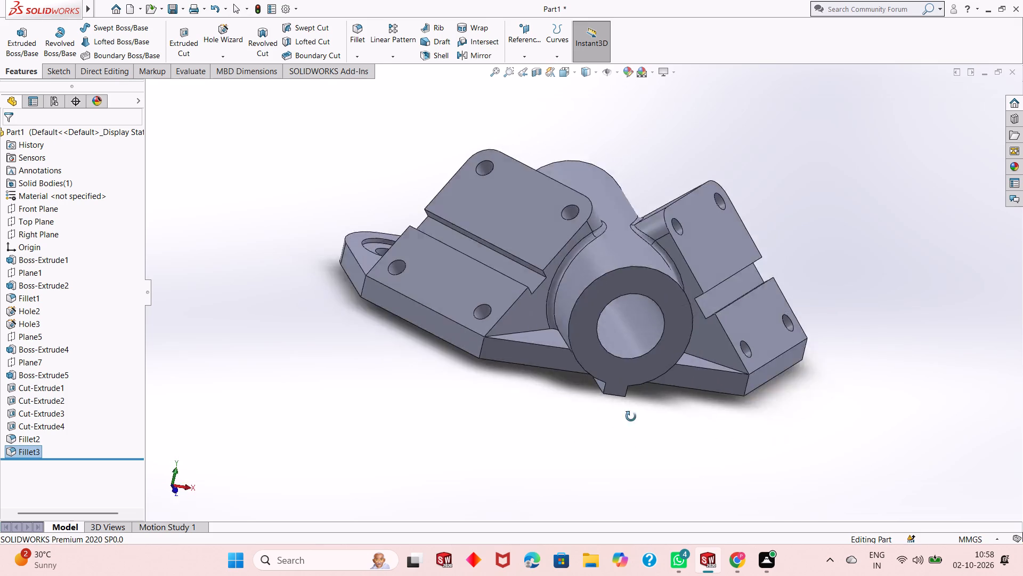
pyautogui.moveTo(631, 417); pyautogui.dragTo(592, 392, button='middle')
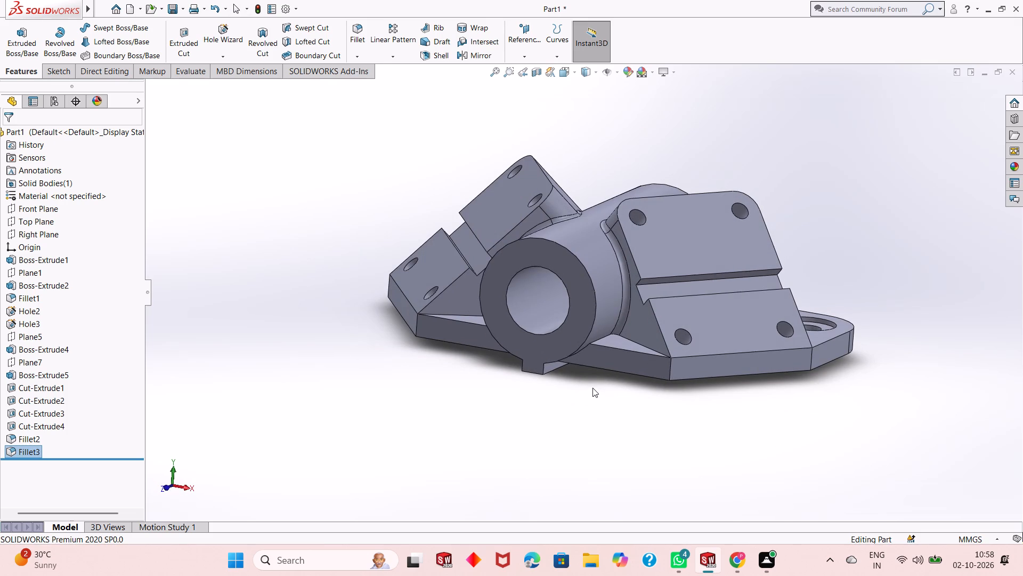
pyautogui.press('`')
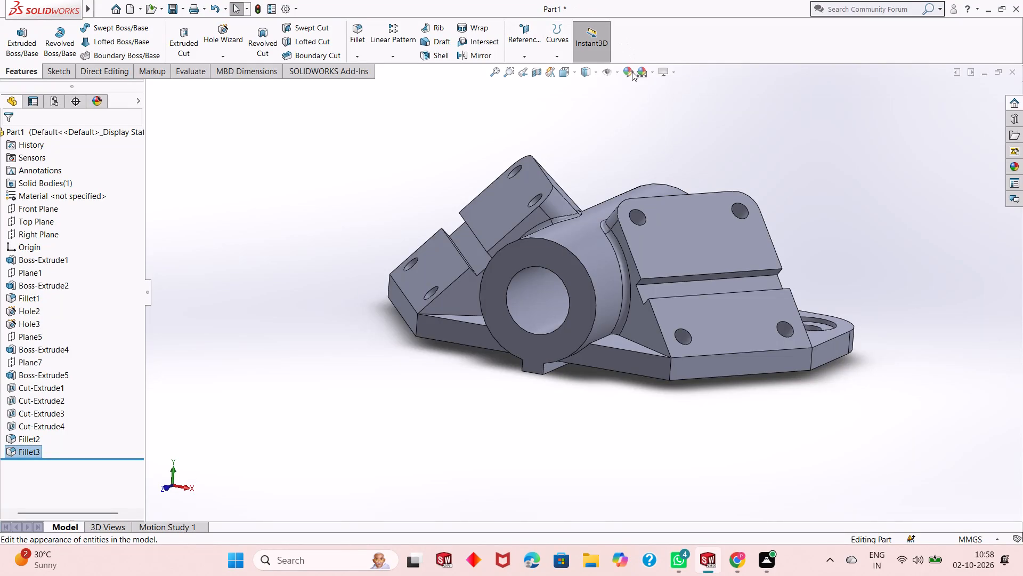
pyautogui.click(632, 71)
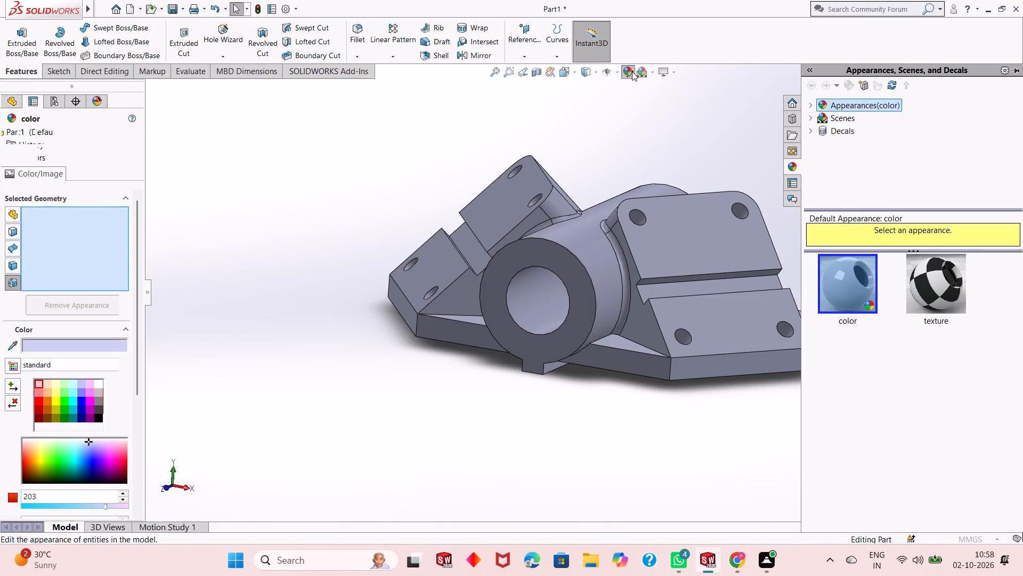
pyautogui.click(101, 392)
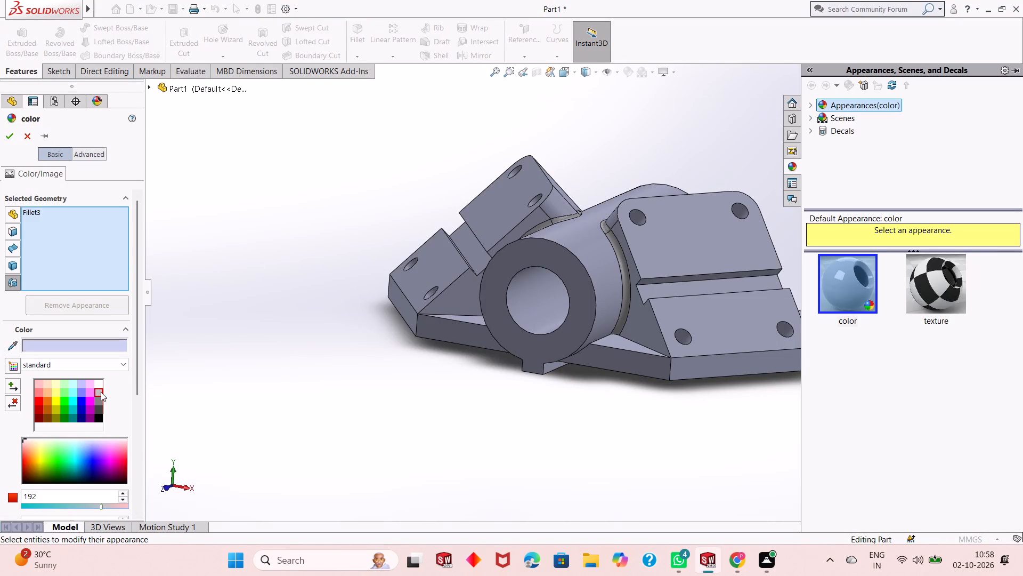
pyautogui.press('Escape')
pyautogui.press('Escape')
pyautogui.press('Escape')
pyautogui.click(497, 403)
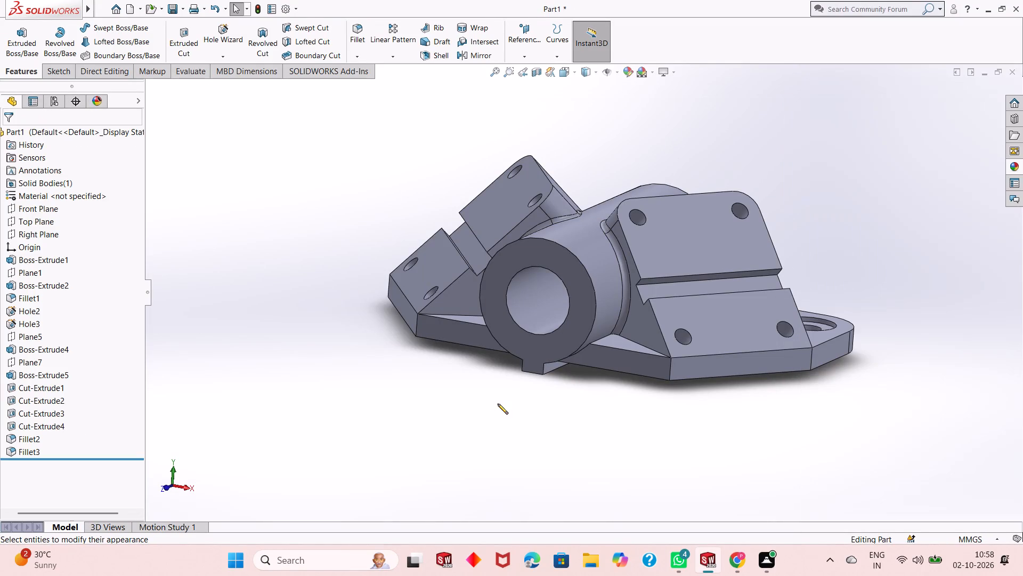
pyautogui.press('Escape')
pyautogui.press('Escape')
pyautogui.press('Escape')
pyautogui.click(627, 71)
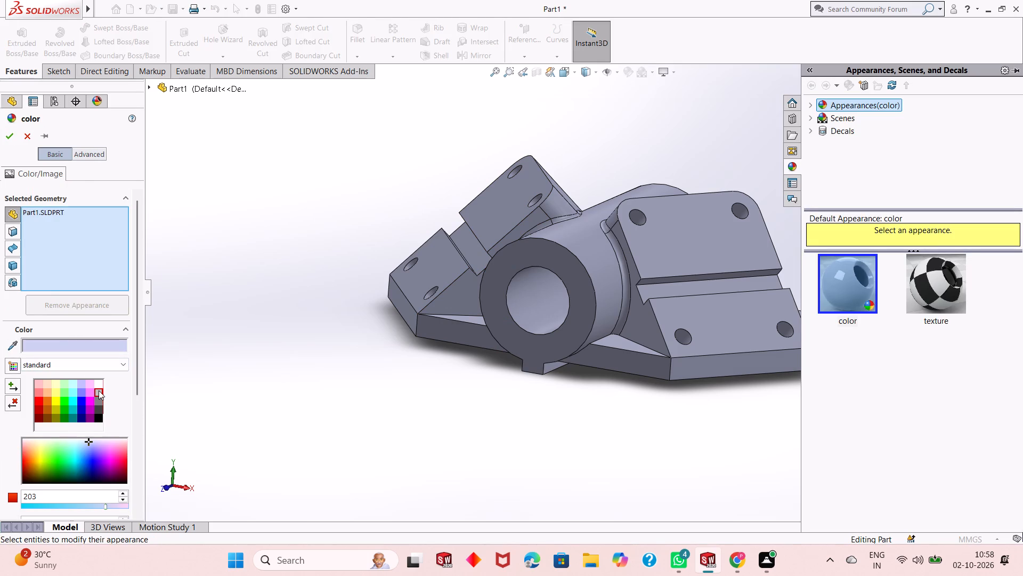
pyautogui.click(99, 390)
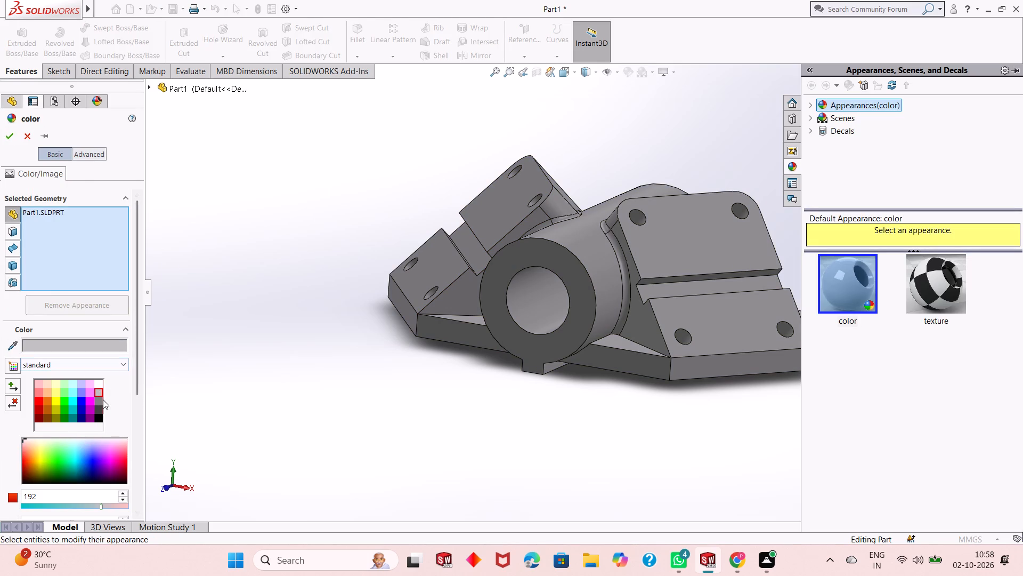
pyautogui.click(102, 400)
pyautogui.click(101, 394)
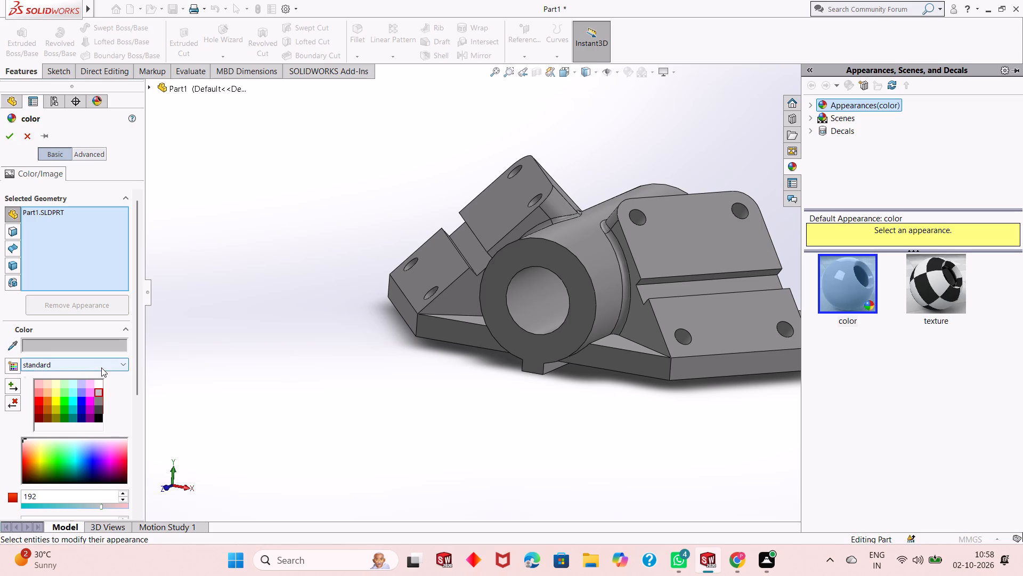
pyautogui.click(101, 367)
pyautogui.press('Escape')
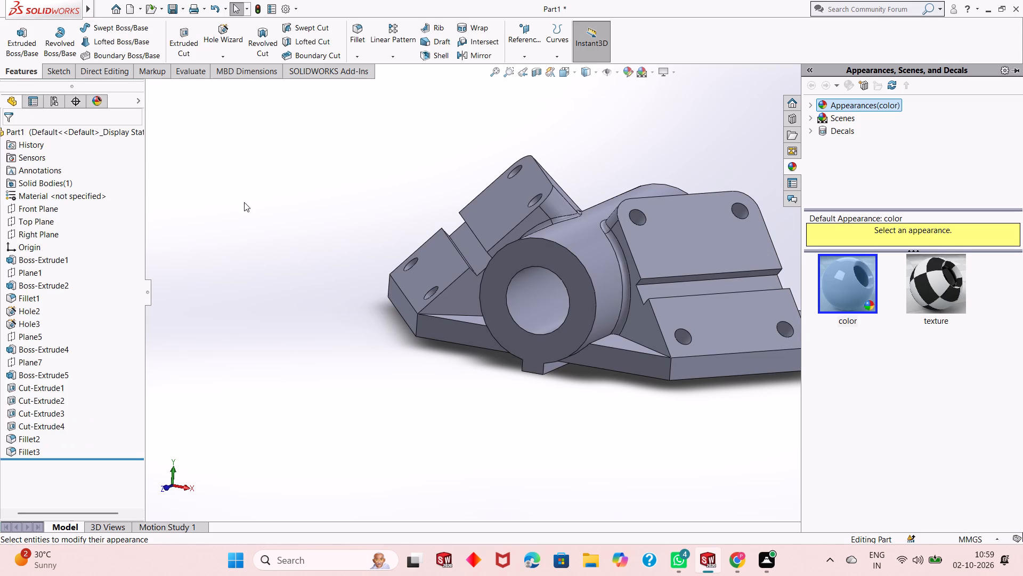
# Recolour the whole part light grey using the standard swatch with a red value of 192.
pyautogui.click(623, 71)
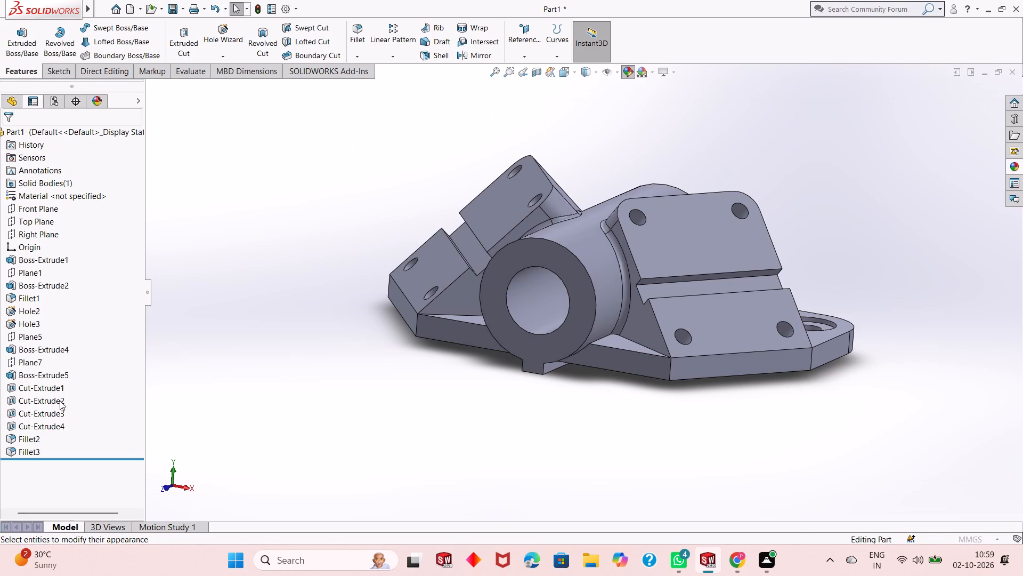
pyautogui.click(98, 386)
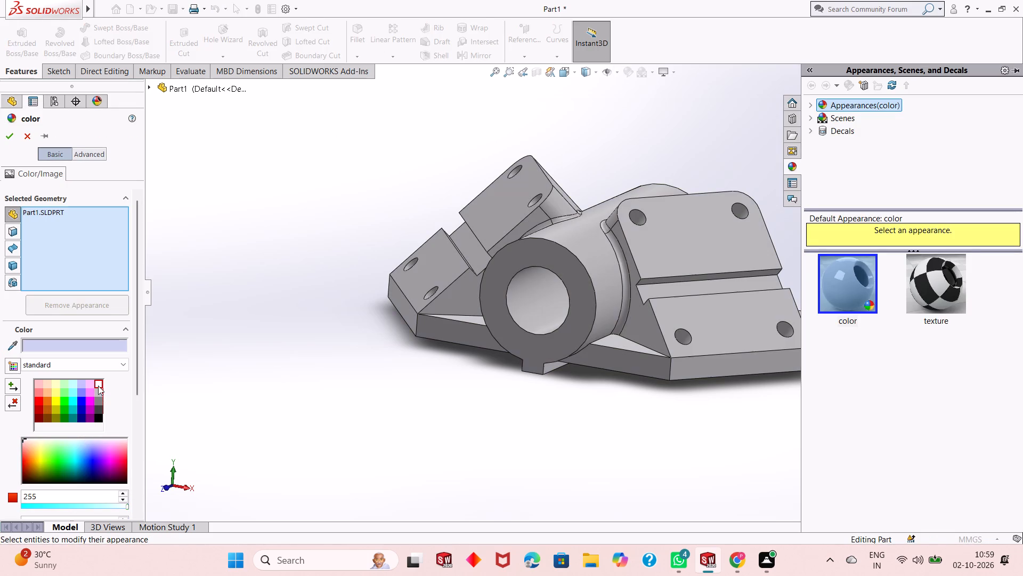
pyautogui.click(98, 393)
pyautogui.click(99, 384)
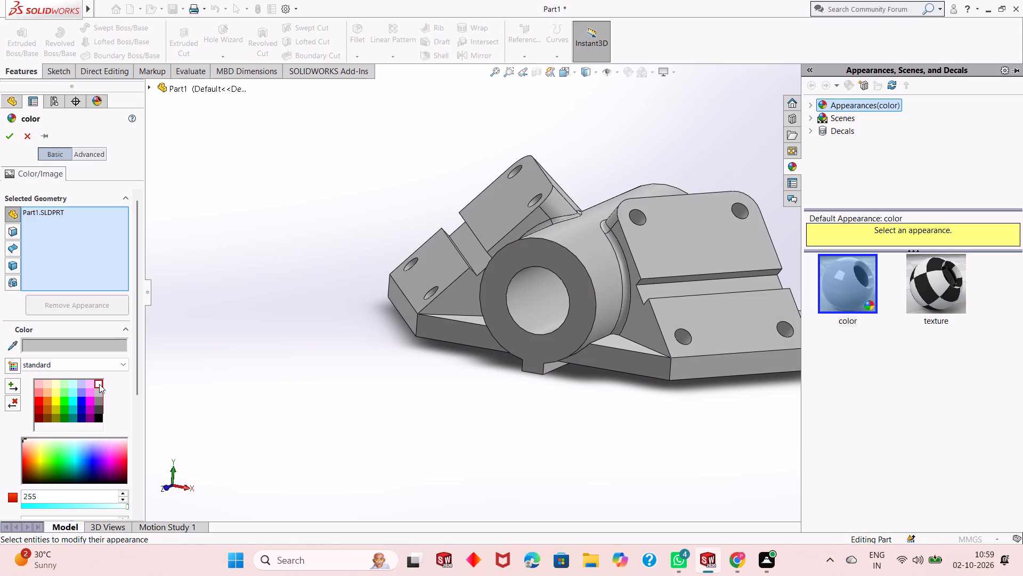
pyautogui.click(98, 391)
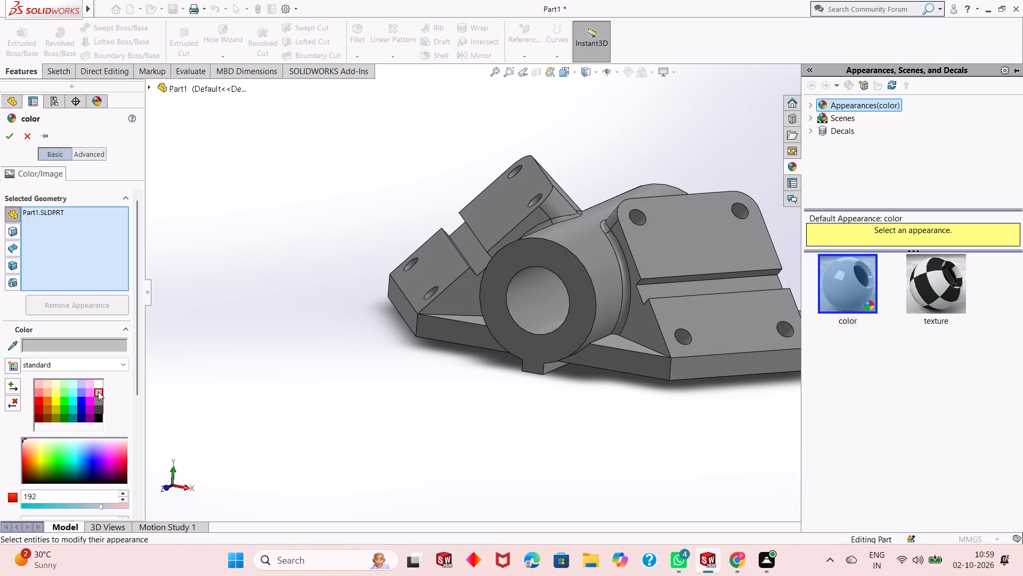
pyautogui.click(7, 138)
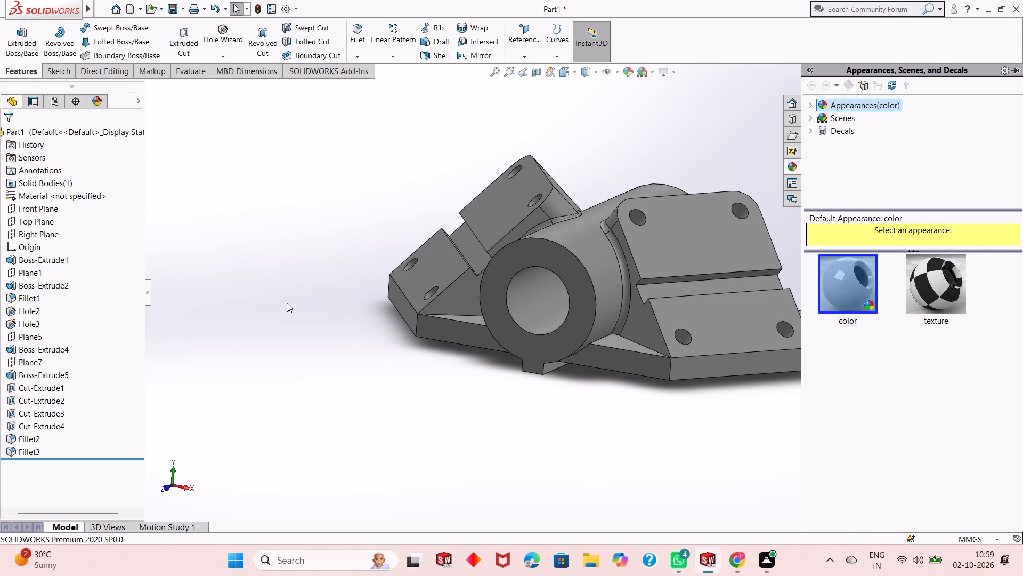
pyautogui.click(294, 321)
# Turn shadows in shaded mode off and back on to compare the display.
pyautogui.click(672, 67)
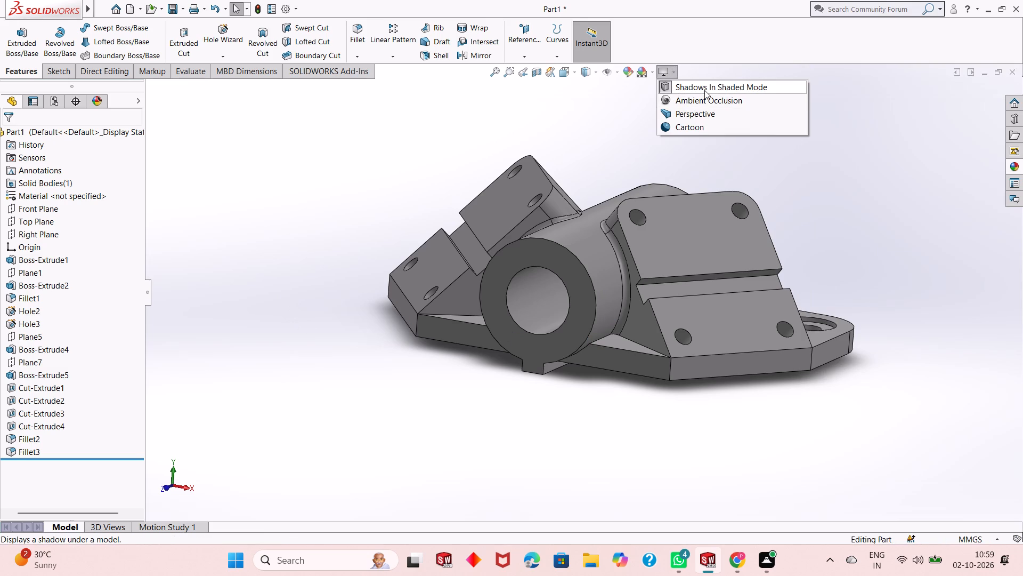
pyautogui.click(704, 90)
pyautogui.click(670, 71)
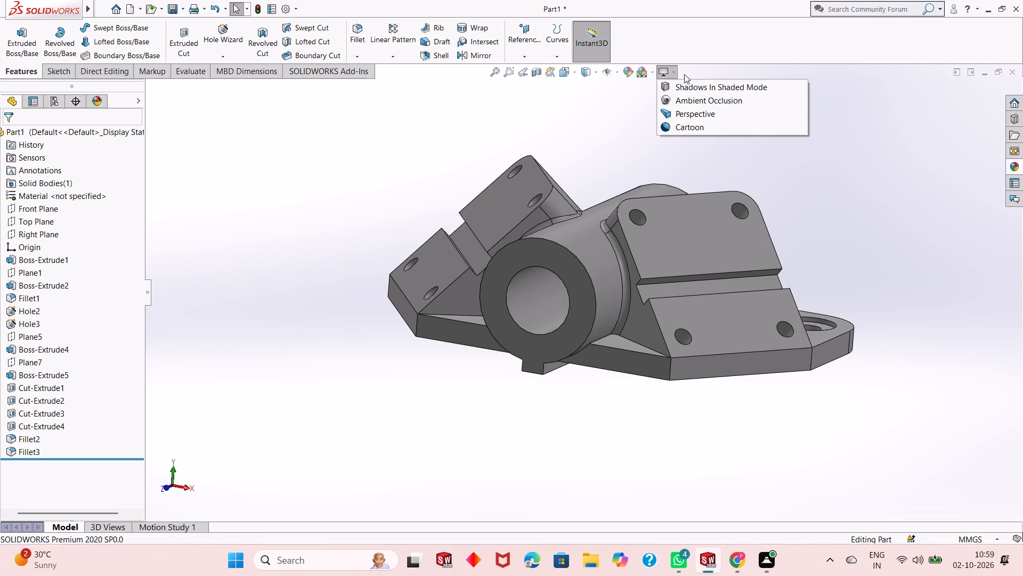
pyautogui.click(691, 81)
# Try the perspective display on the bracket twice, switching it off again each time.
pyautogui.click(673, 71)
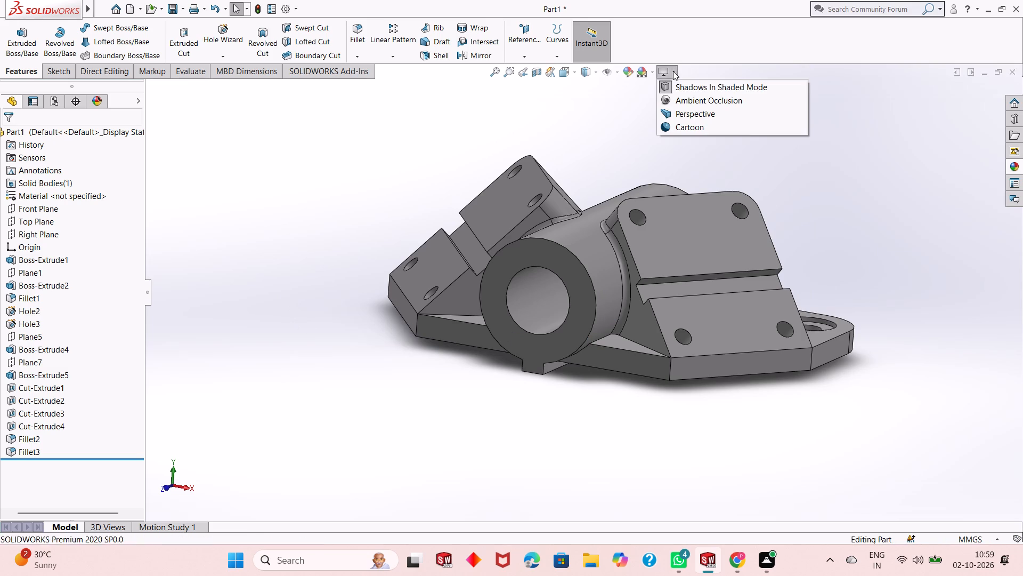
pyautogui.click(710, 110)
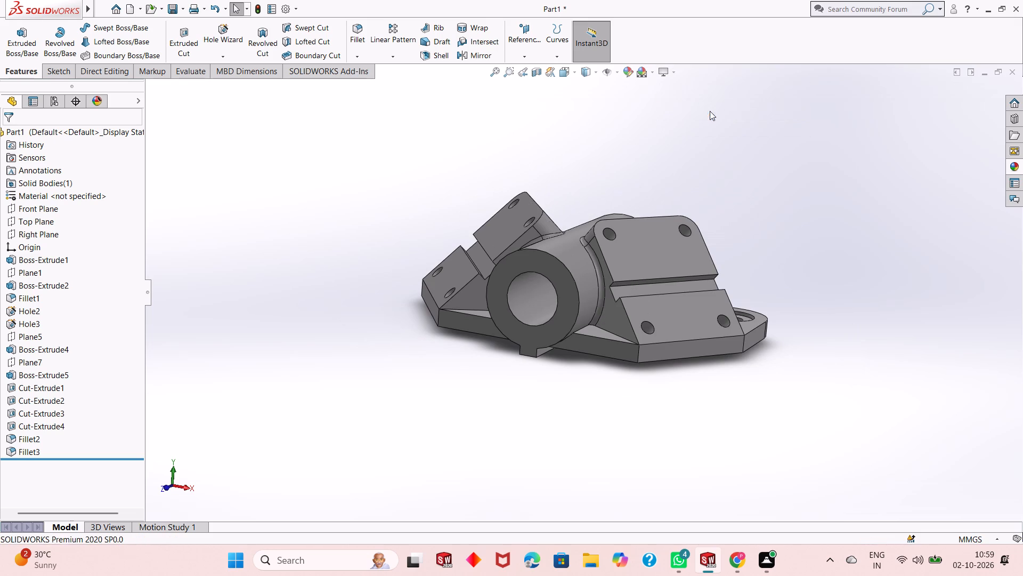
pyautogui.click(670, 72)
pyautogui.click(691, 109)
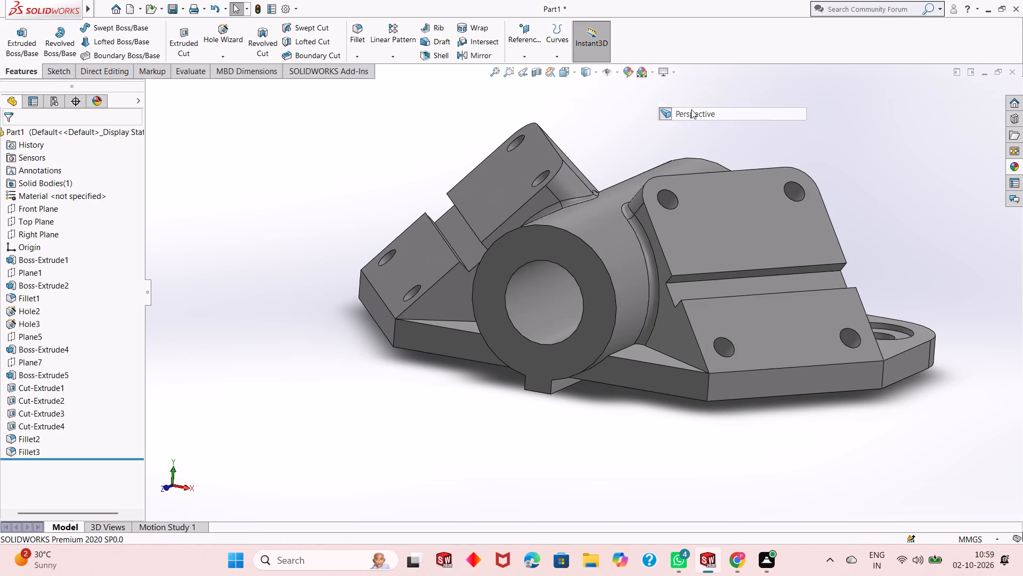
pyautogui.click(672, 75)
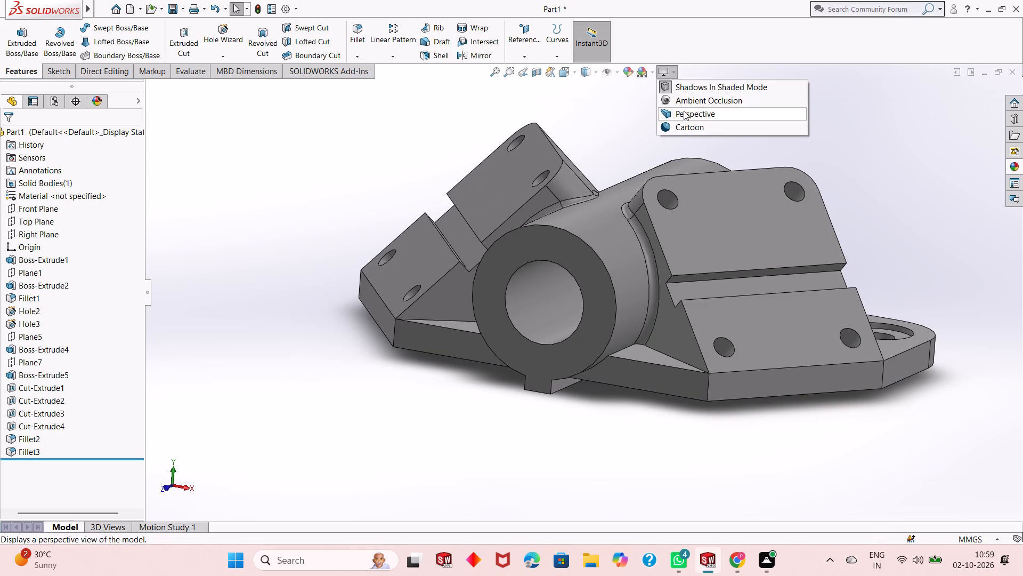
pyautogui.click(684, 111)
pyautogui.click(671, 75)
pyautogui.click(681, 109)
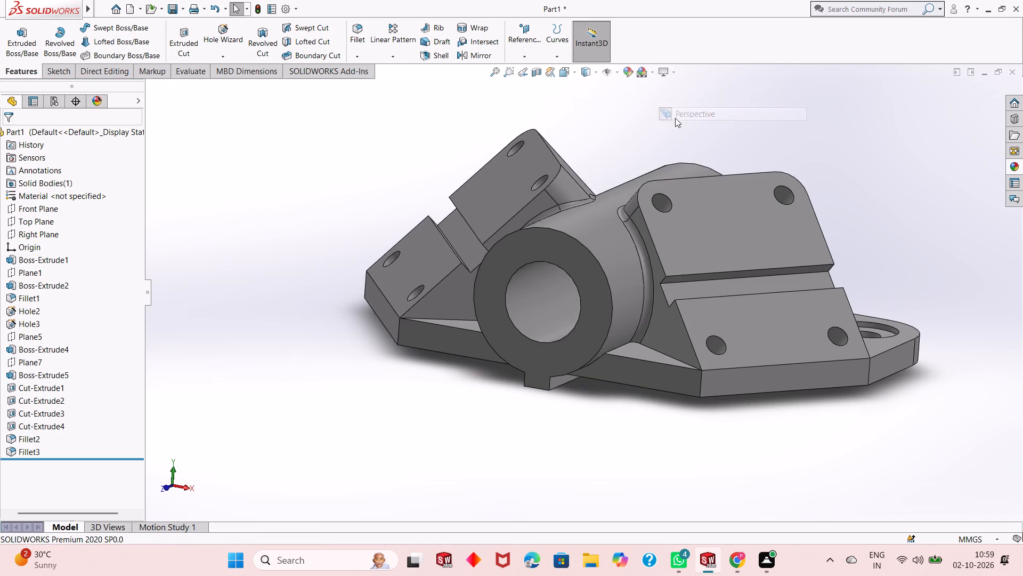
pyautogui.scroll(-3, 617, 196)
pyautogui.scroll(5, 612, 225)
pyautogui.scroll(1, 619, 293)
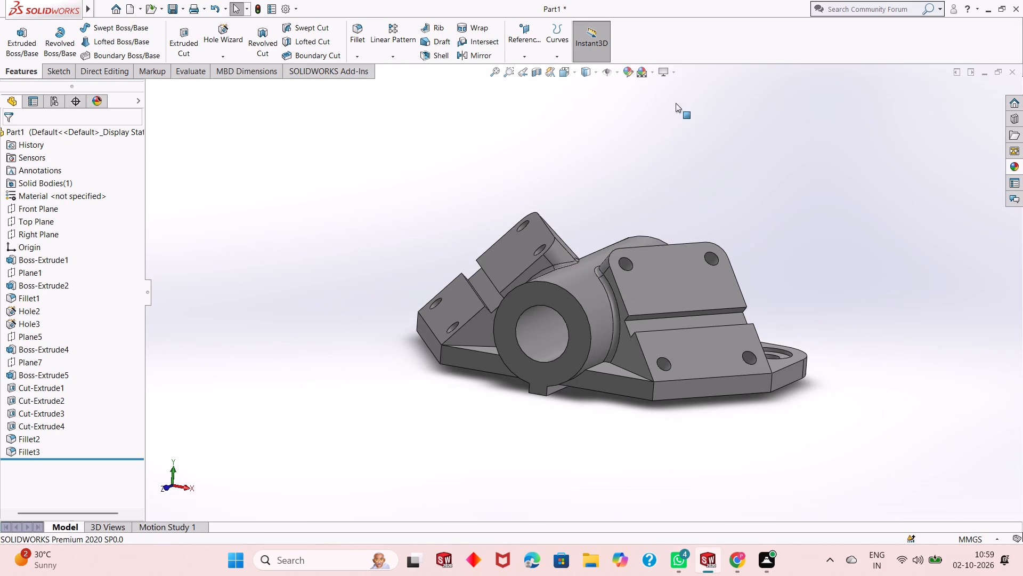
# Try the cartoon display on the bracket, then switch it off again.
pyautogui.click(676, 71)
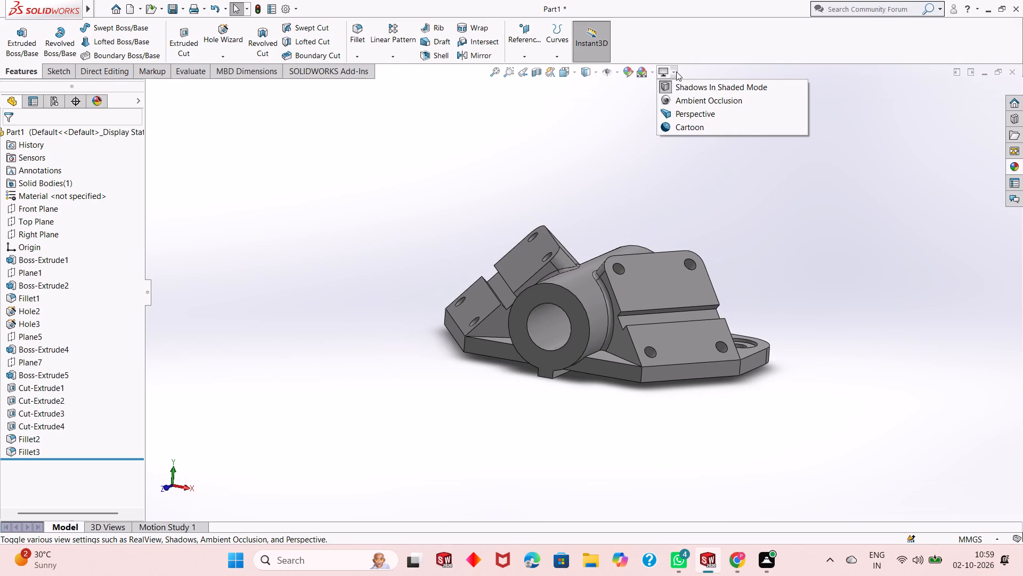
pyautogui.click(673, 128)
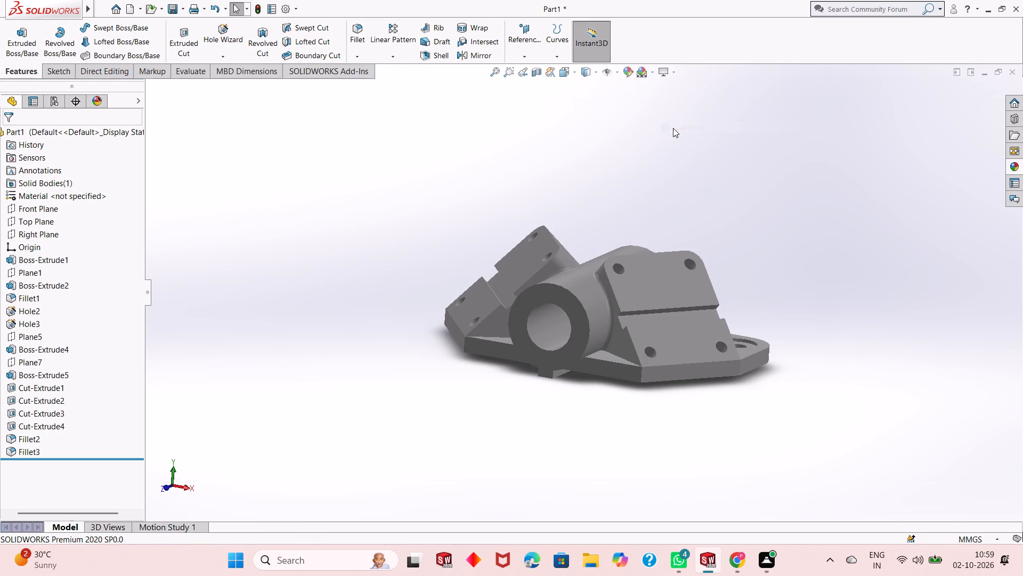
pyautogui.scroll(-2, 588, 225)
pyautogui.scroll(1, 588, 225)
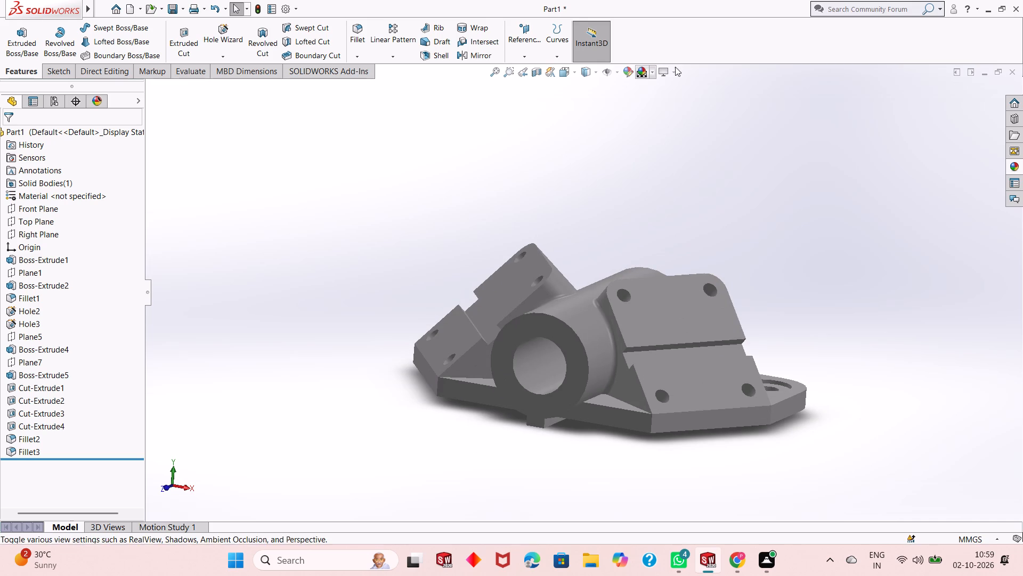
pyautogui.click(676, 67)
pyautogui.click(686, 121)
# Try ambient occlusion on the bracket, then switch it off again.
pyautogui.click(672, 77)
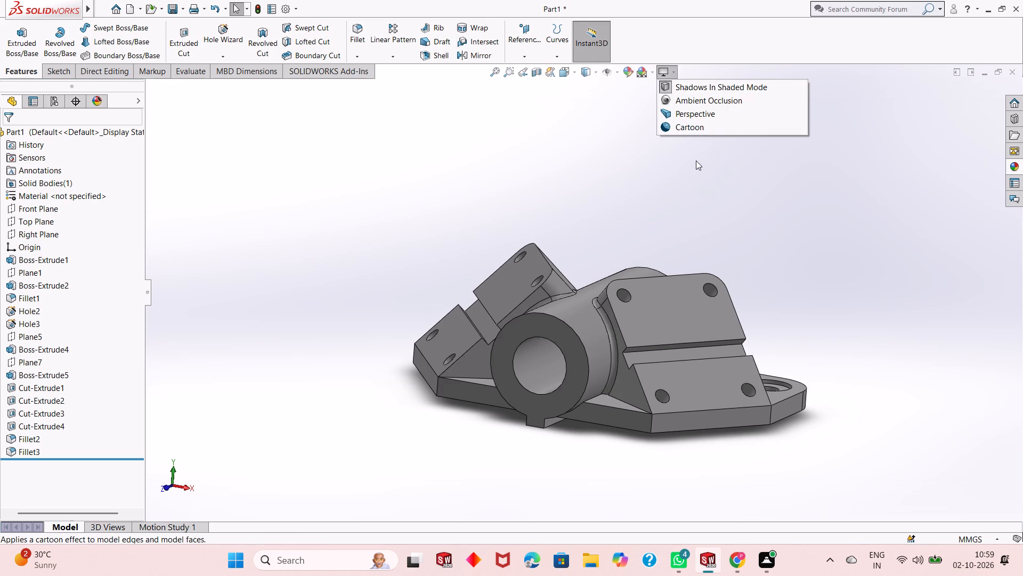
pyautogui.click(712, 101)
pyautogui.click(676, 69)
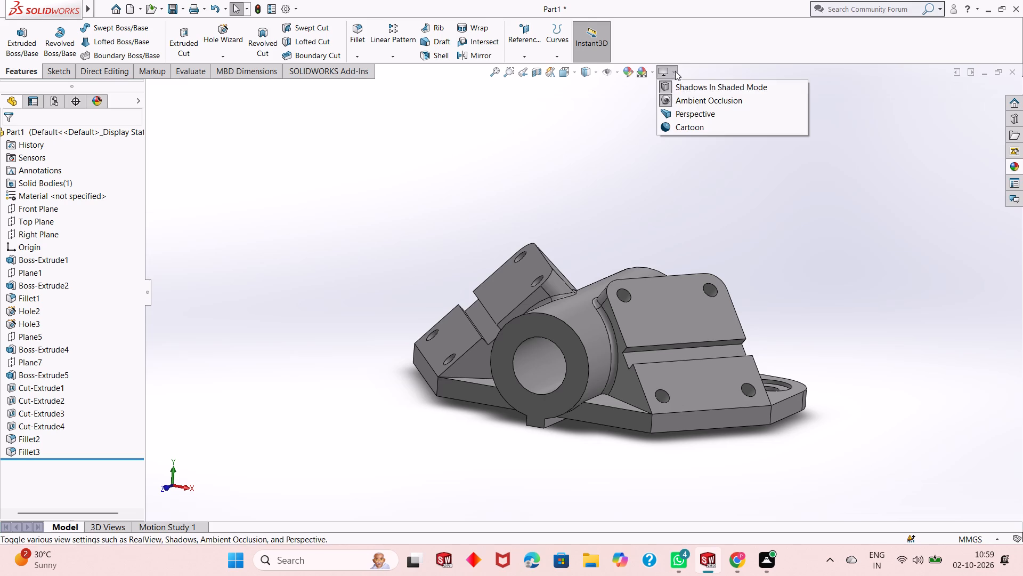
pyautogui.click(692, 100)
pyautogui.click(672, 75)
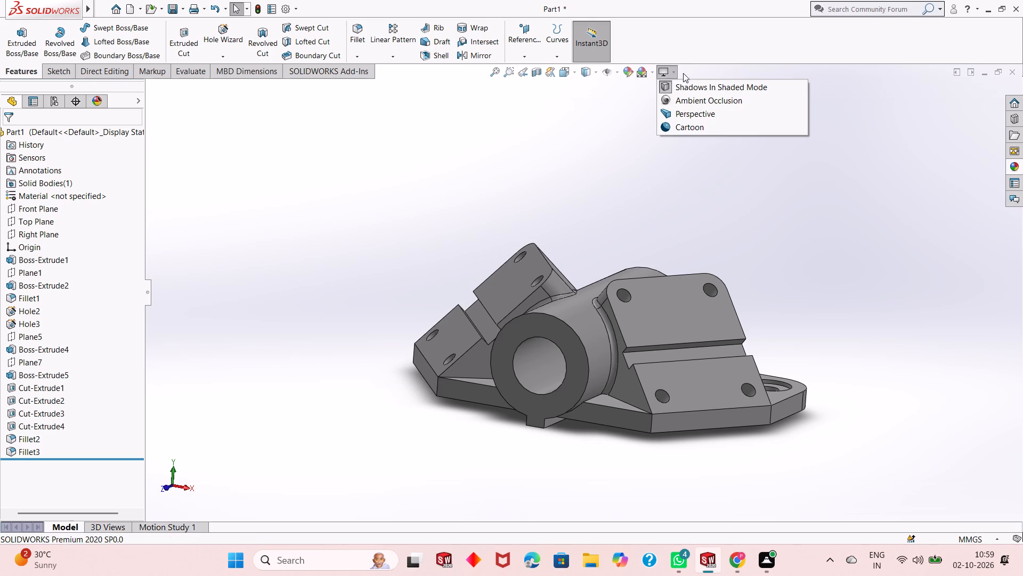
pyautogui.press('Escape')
# Examine the recoloured bracket from the side and the front, around the grooved blocks and cylinder.
pyautogui.scroll(4, 636, 242)
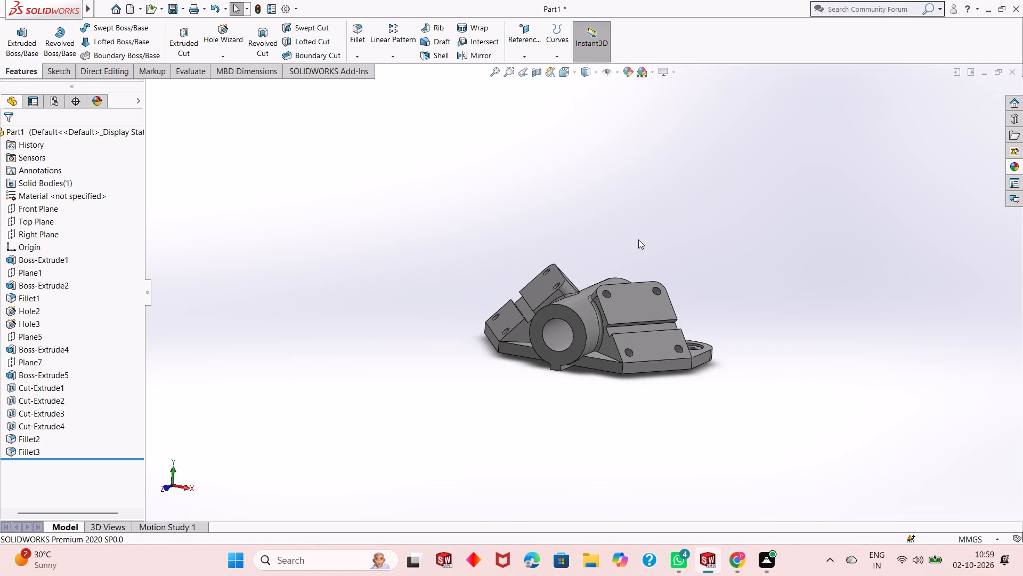
pyautogui.scroll(-7, 580, 315)
pyautogui.moveTo(641, 349); pyautogui.dragTo(586, 349, button='middle')
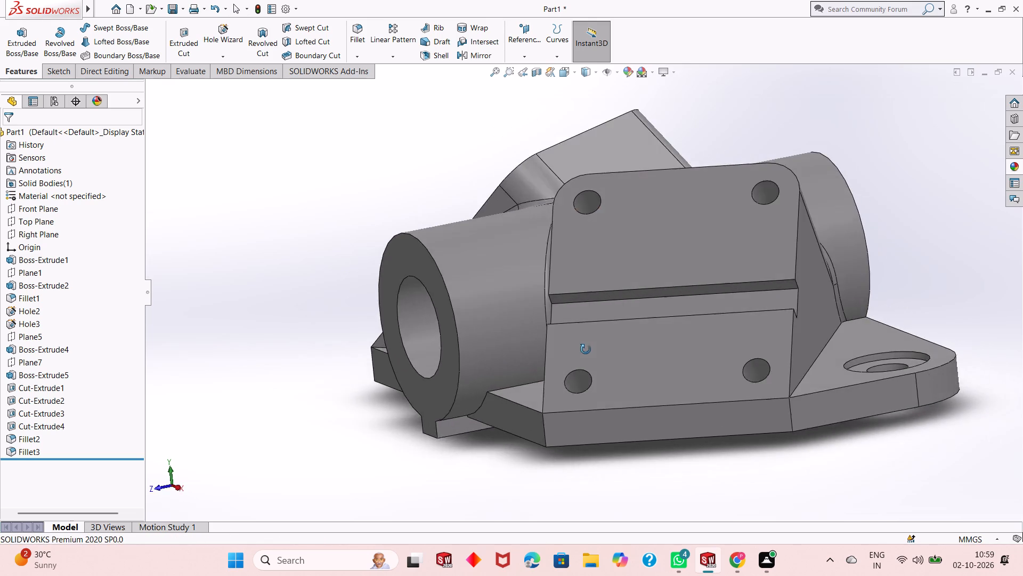
pyautogui.moveTo(586, 349); pyautogui.dragTo(682, 332, button='middle')
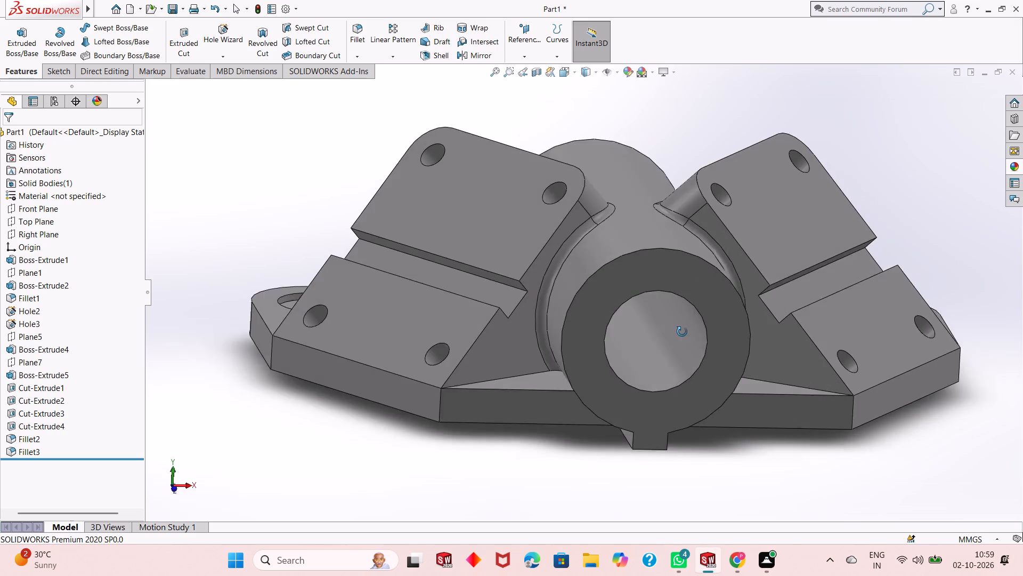
pyautogui.moveTo(682, 332); pyautogui.dragTo(648, 320, button='middle')
pyautogui.scroll(2, 643, 321)
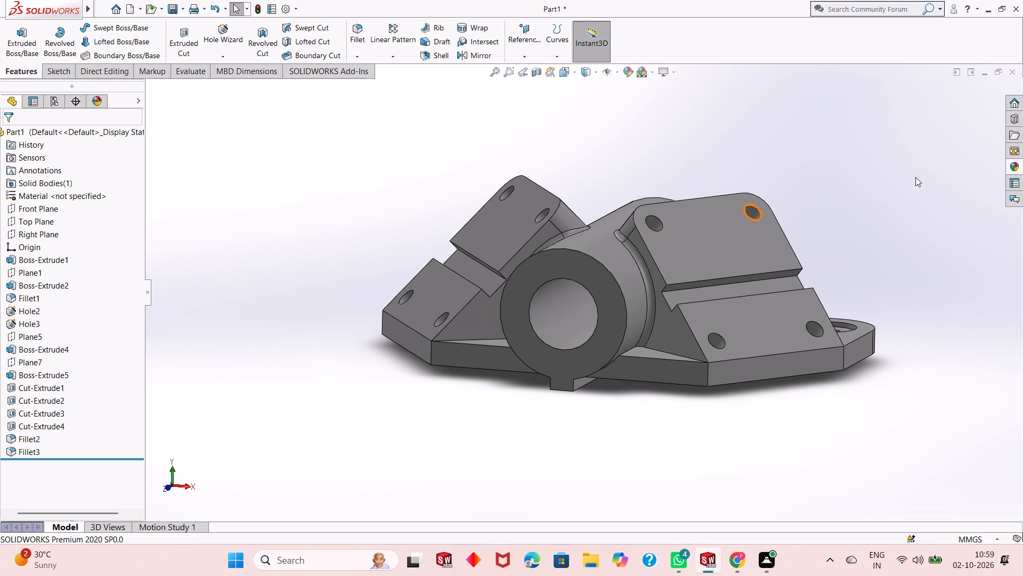
# Browse the Lights appearances, comparing the LED, Neon Tube, Backlit LCD and Area Light categories.
pyautogui.click(1009, 166)
pyautogui.click(809, 107)
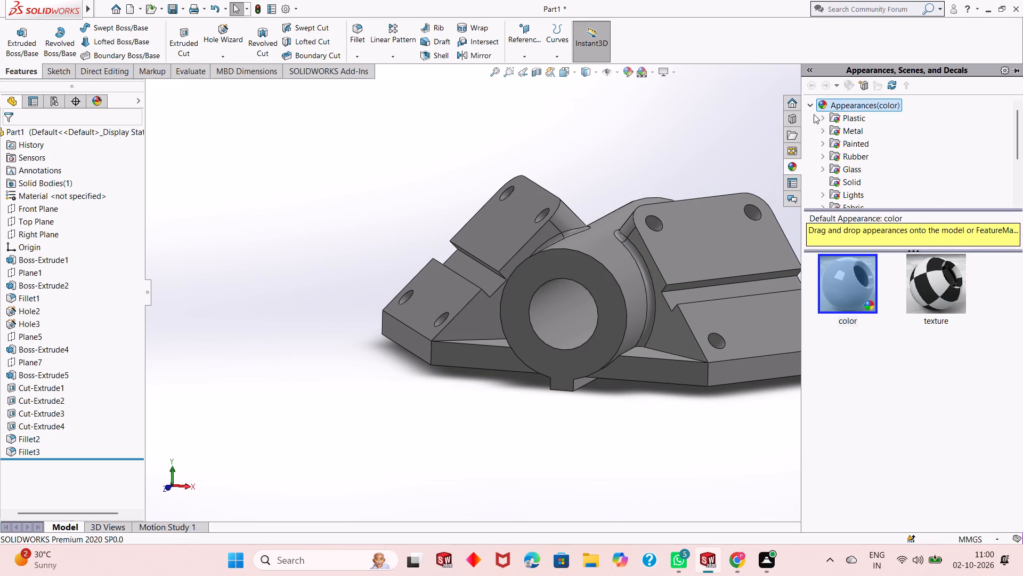
pyautogui.click(857, 195)
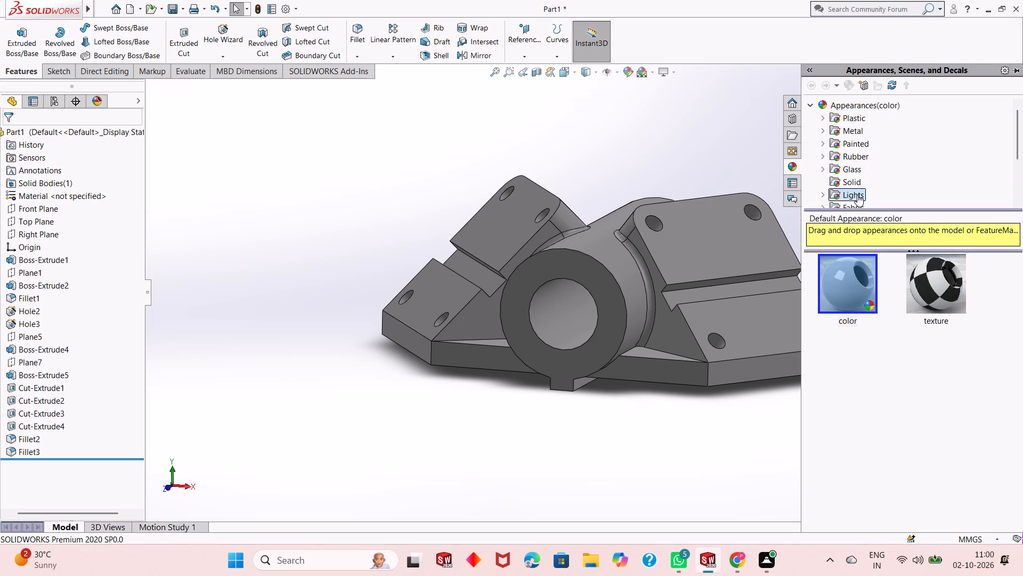
pyautogui.click(824, 193)
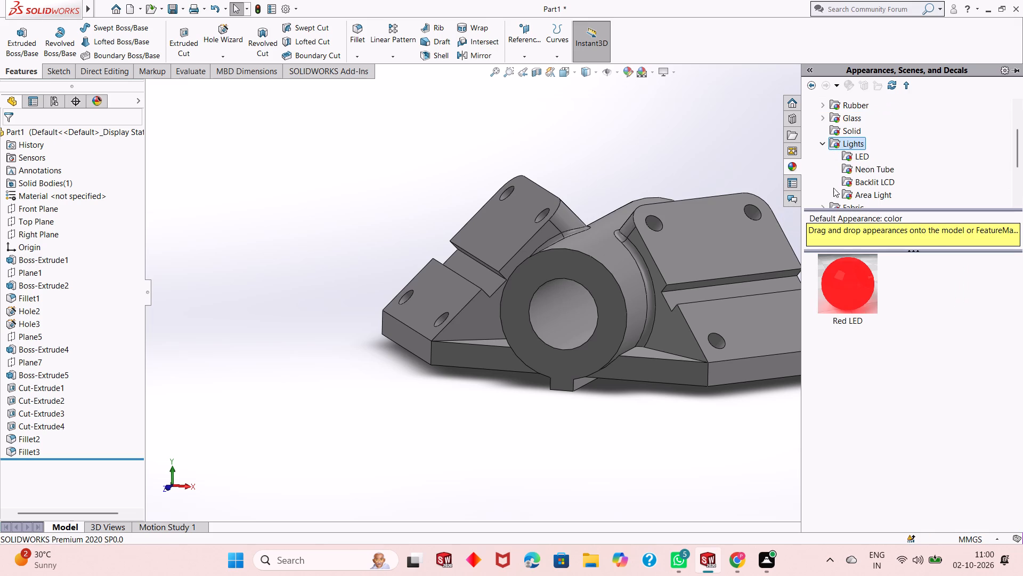
pyautogui.click(859, 158)
pyautogui.click(859, 165)
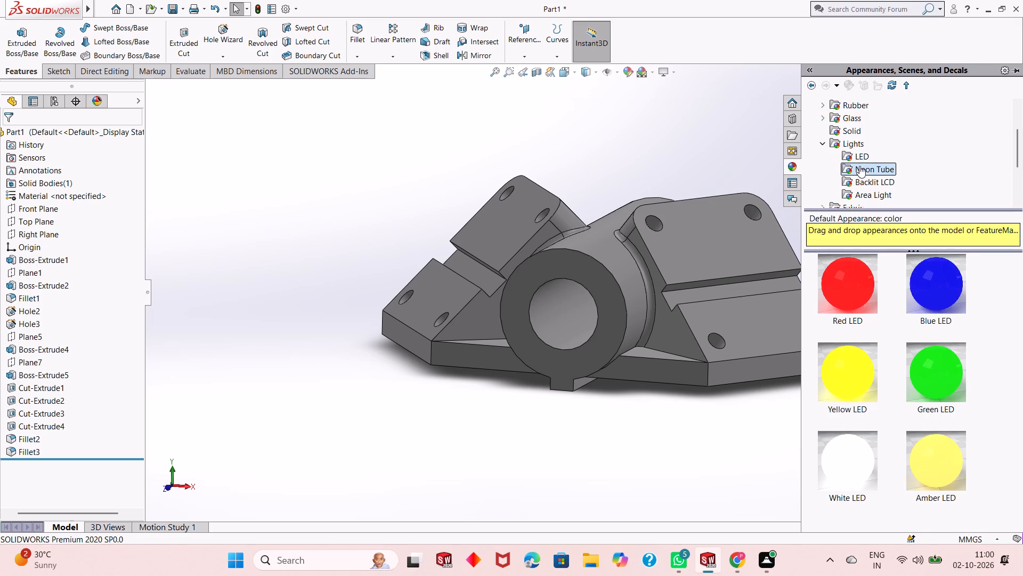
pyautogui.click(864, 185)
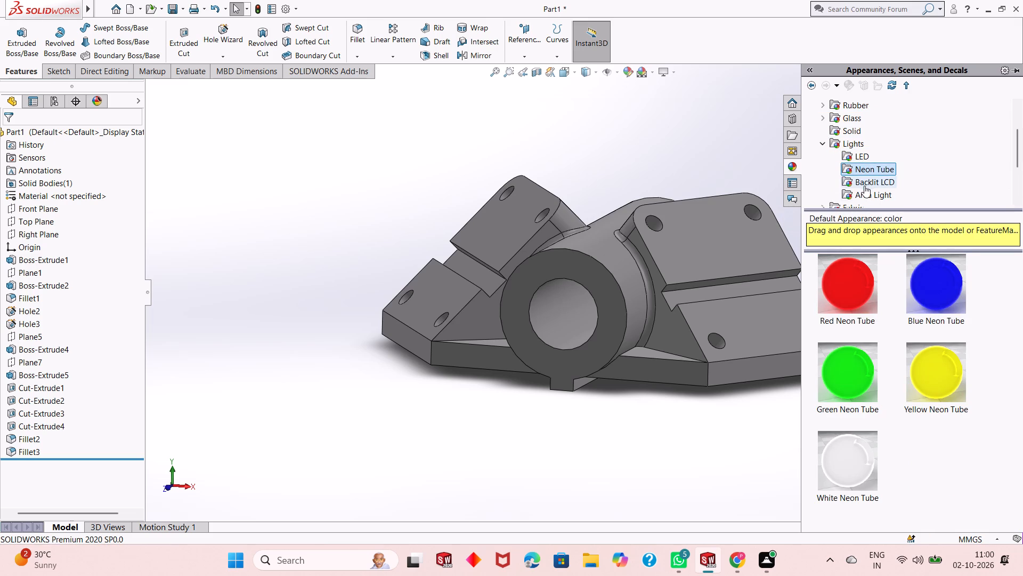
pyautogui.click(864, 191)
pyautogui.click(867, 169)
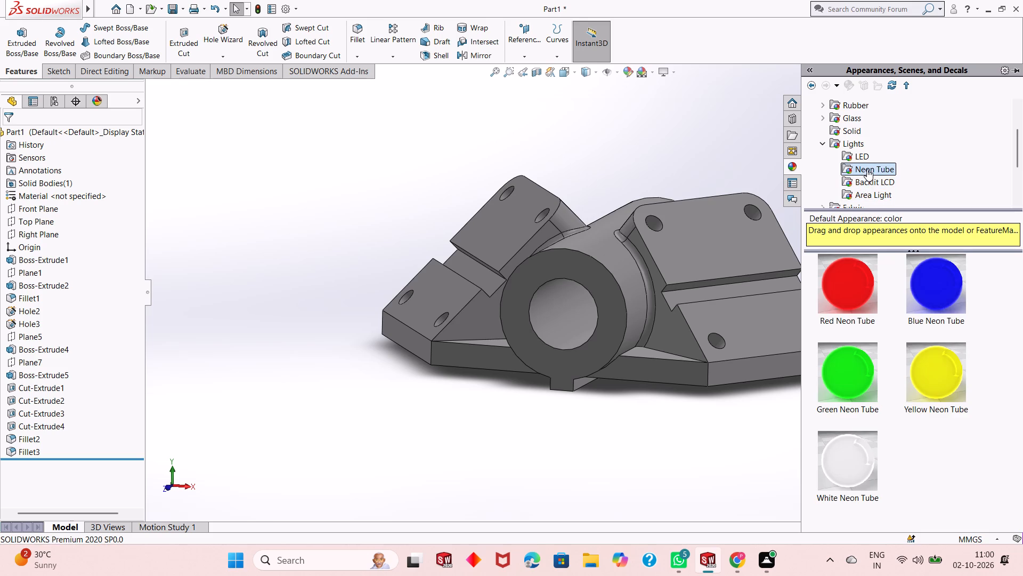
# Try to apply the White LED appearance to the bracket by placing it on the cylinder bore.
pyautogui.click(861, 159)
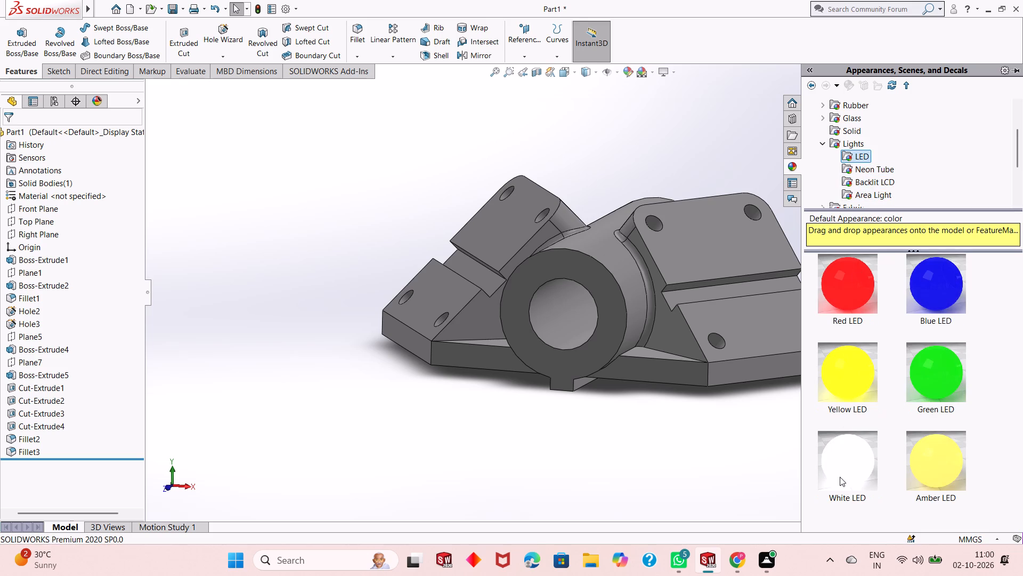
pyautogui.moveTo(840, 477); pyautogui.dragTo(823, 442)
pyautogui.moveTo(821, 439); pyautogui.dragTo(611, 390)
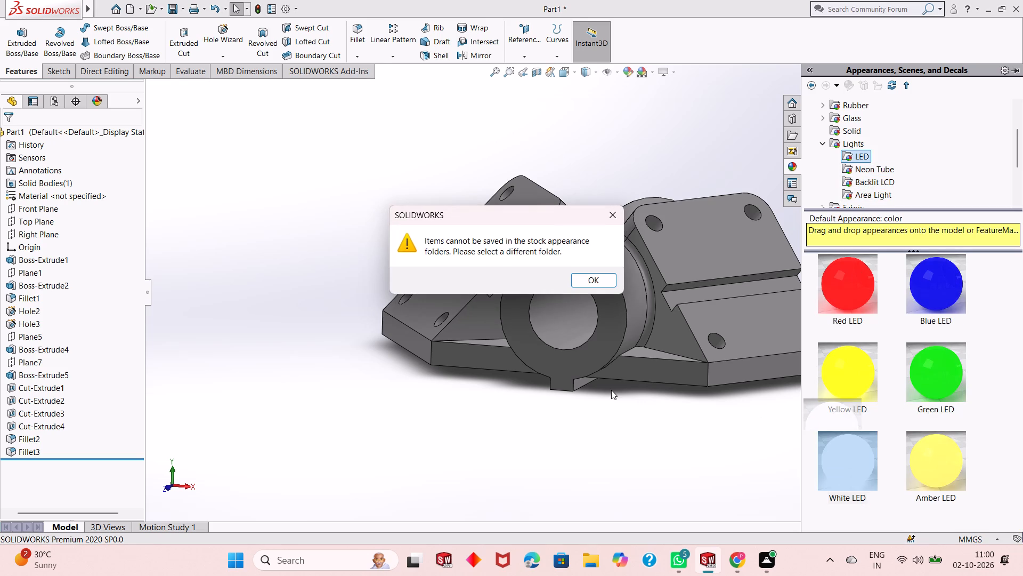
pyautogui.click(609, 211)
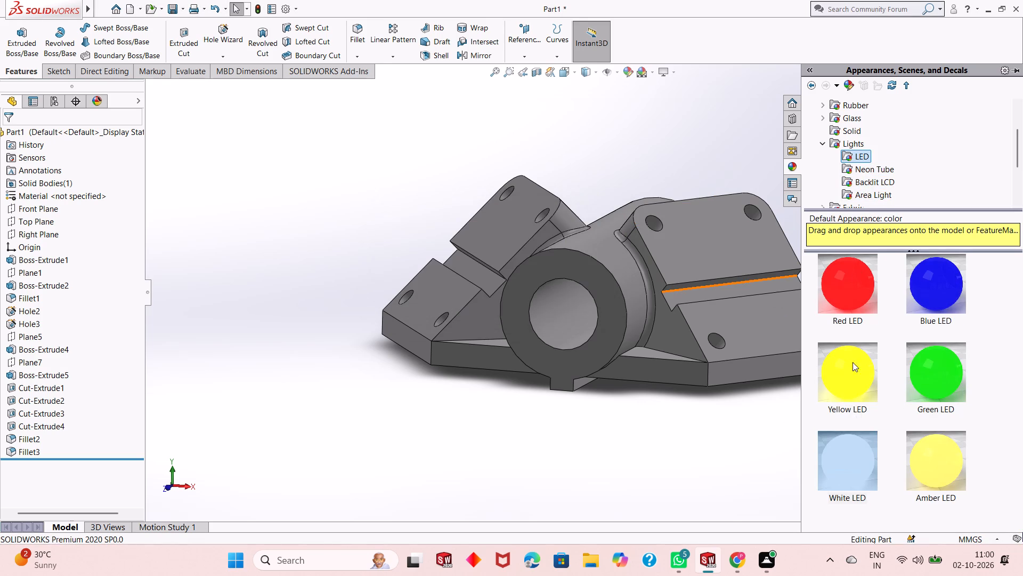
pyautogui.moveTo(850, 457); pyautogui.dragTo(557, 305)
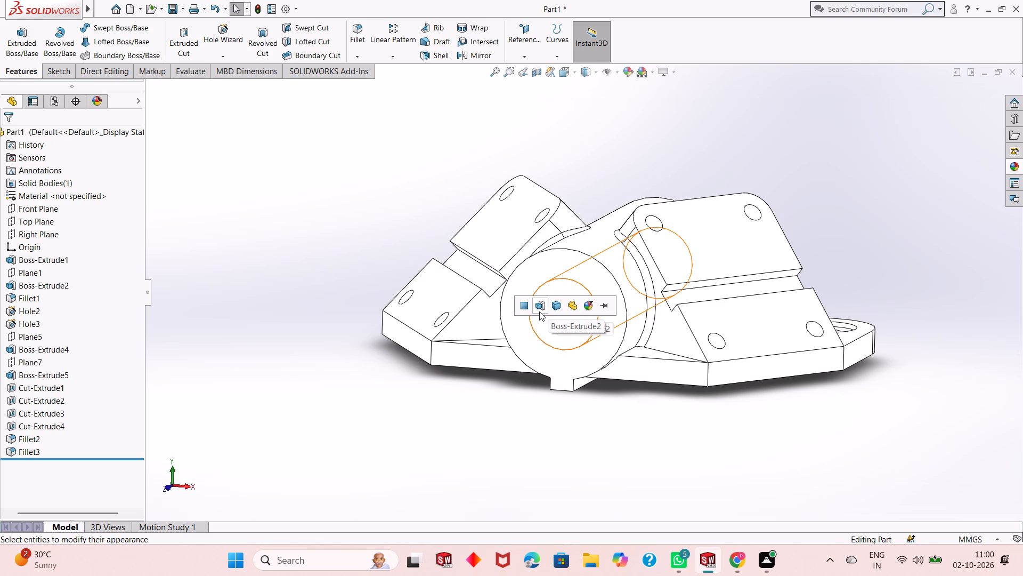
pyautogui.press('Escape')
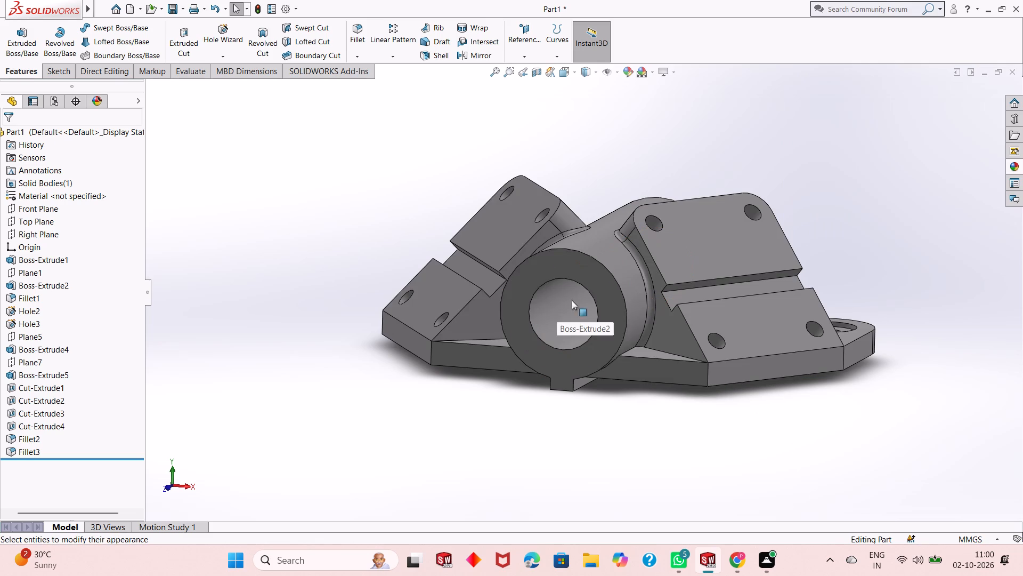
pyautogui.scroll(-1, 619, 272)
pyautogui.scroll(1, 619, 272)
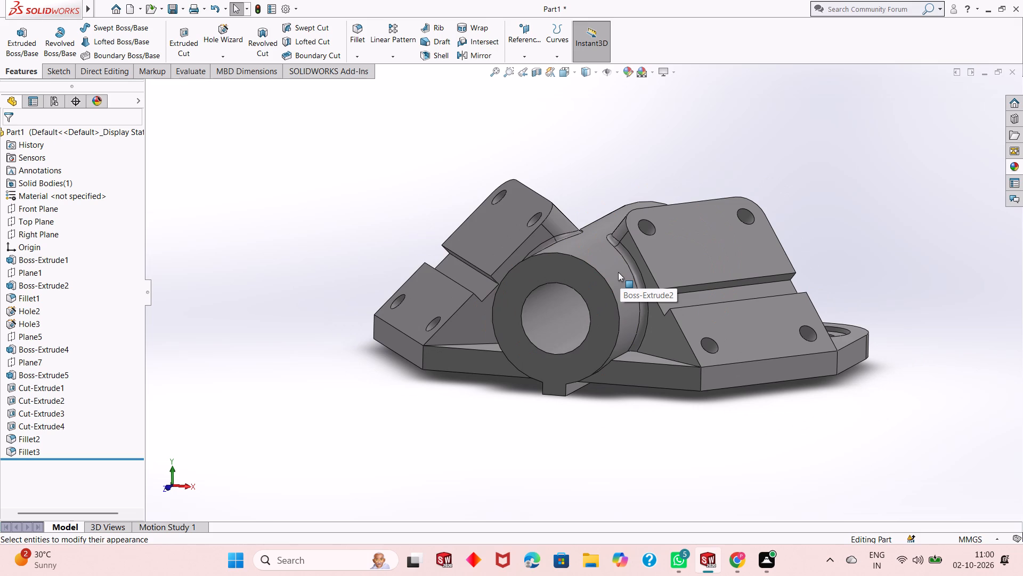
# Examine the bracket from the front and both sides, around the cylinder bore, grooved blocks and base.
pyautogui.scroll(-1, 618, 272)
pyautogui.scroll(1, 618, 272)
pyautogui.moveTo(529, 261); pyautogui.dragTo(529, 261, button='middle')
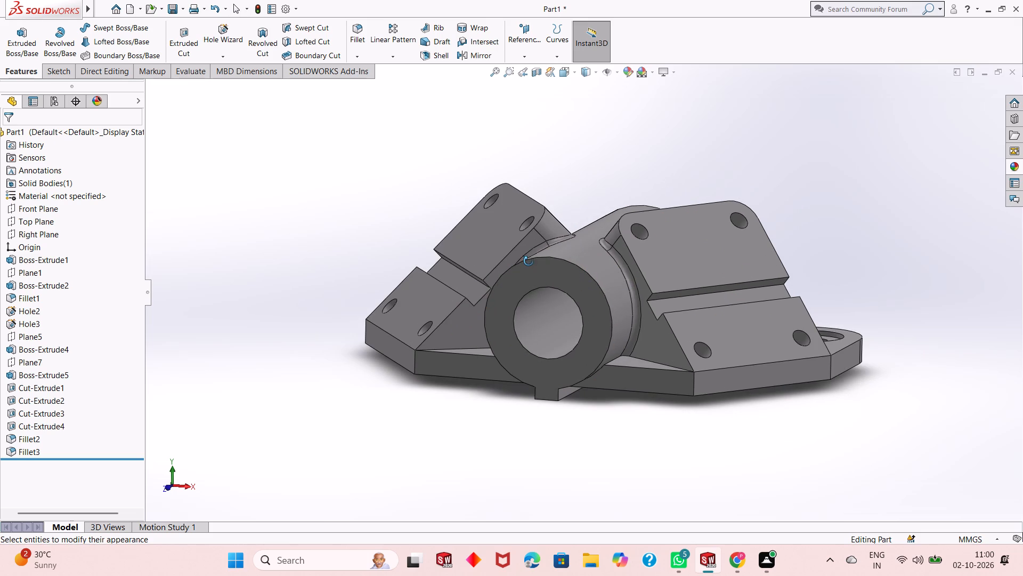
pyautogui.moveTo(529, 261); pyautogui.dragTo(563, 257, button='middle')
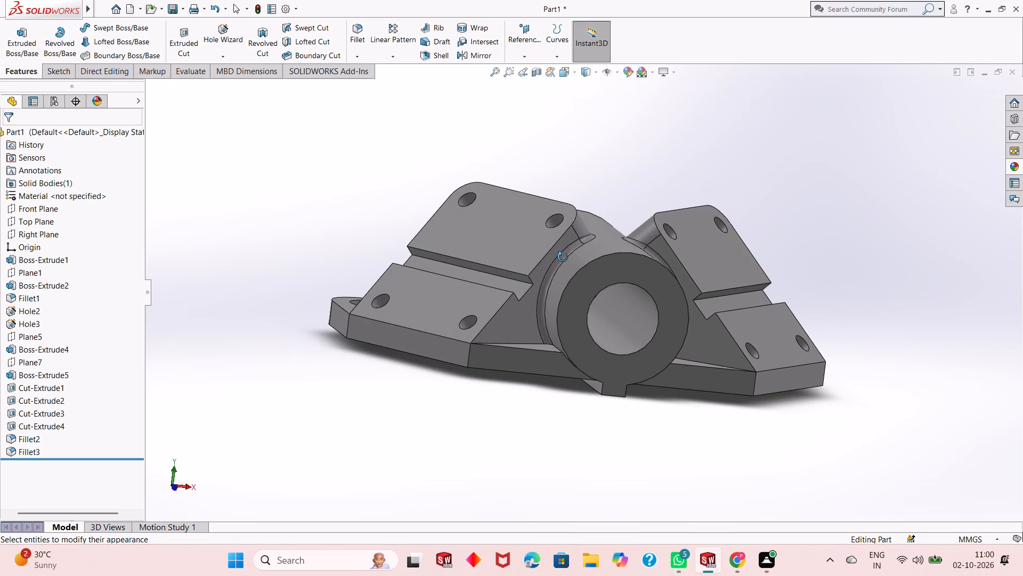
pyautogui.moveTo(563, 257); pyautogui.dragTo(545, 287, button='middle')
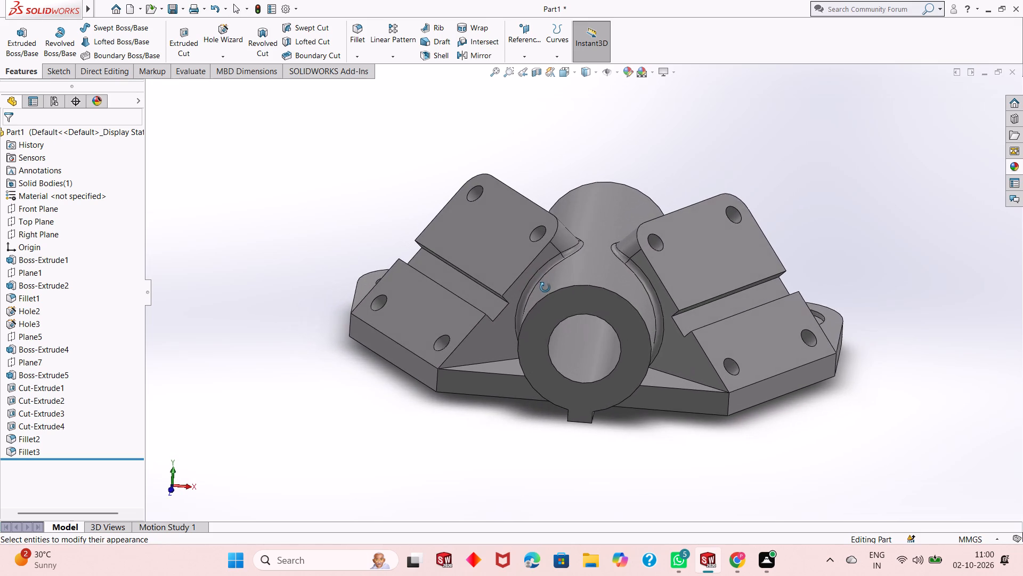
pyautogui.moveTo(545, 287); pyautogui.dragTo(487, 325, button='middle')
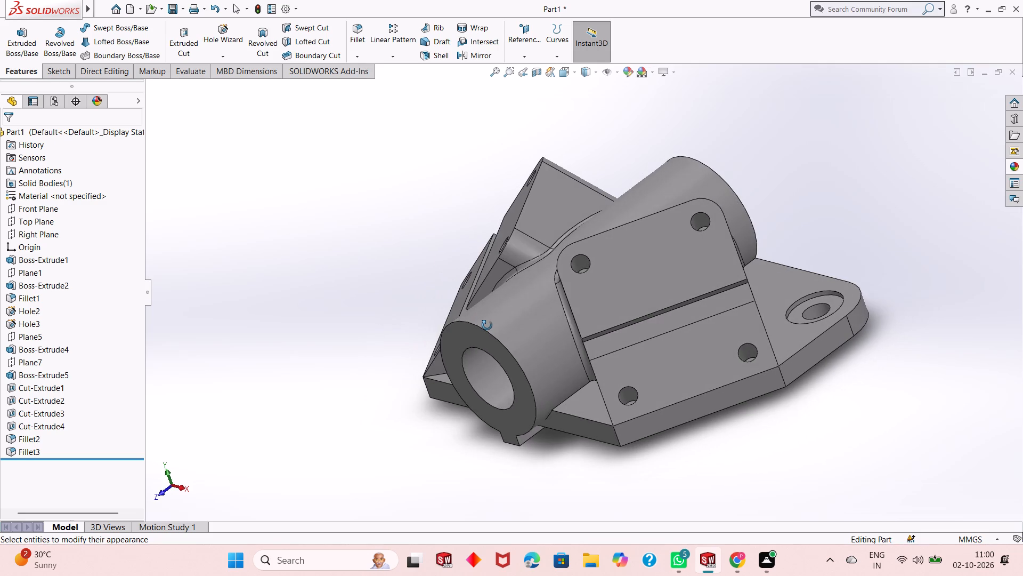
pyautogui.moveTo(487, 325); pyautogui.dragTo(517, 303, button='middle')
pyautogui.moveTo(521, 293); pyautogui.dragTo(538, 255, button='middle')
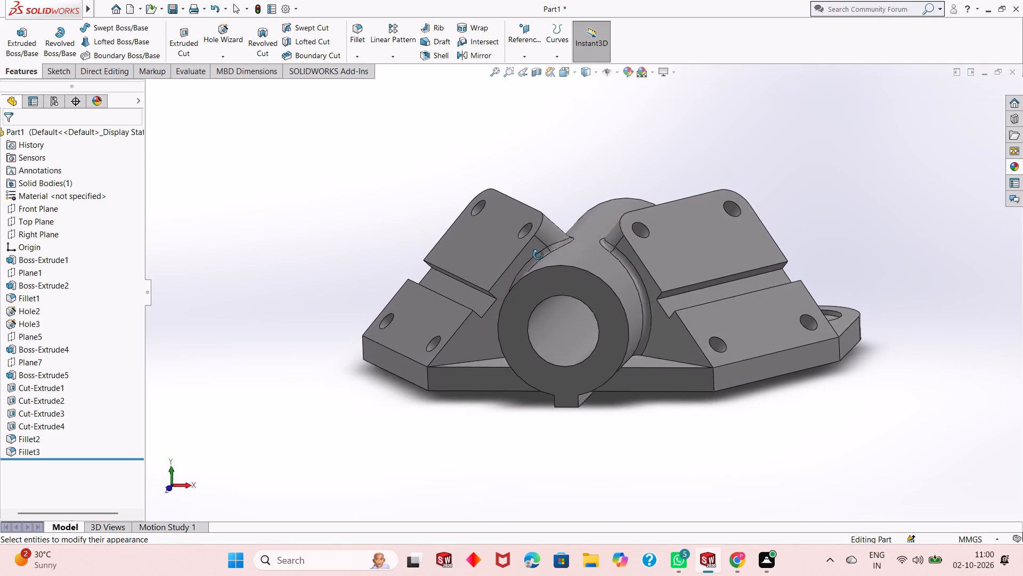
pyautogui.moveTo(538, 255); pyautogui.dragTo(548, 250, button='middle')
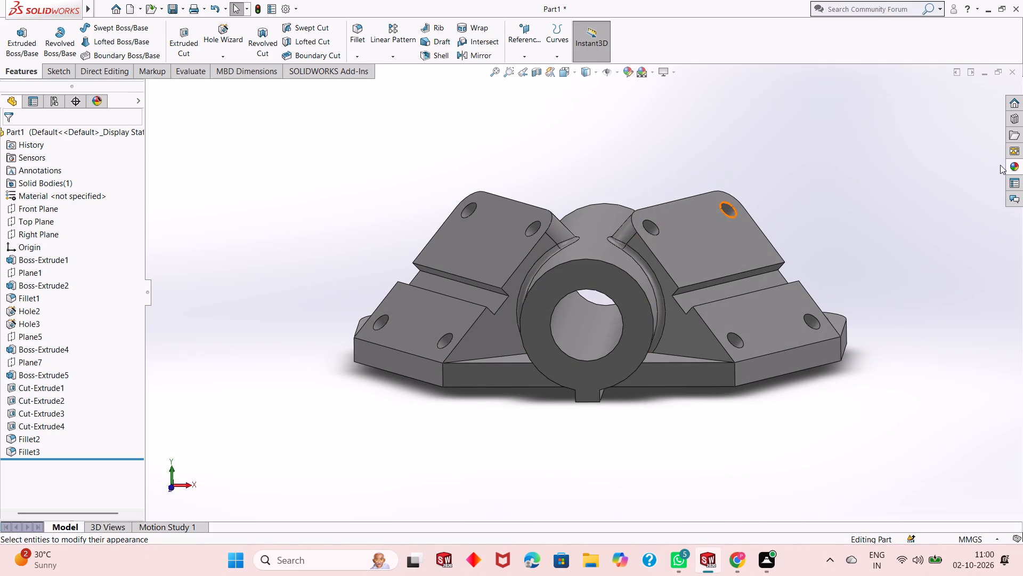
# Look through the appearance library's material folders, collapsing the Lights folder and the whole Appearances tree.
pyautogui.click(1009, 165)
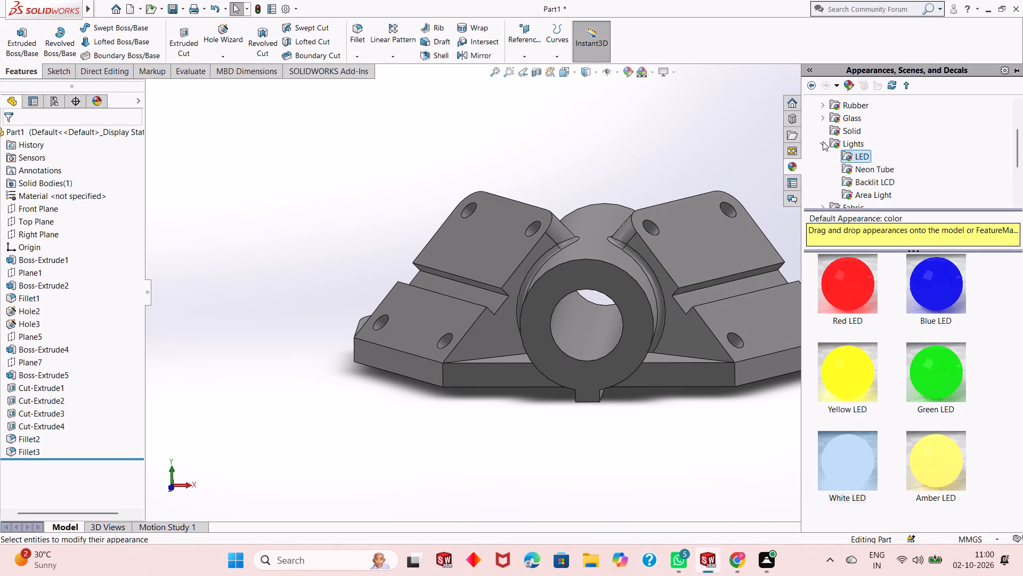
pyautogui.click(821, 141)
pyautogui.scroll(4, 862, 178)
pyautogui.scroll(-4, 862, 178)
pyautogui.scroll(-2, 854, 135)
pyautogui.scroll(1, 854, 136)
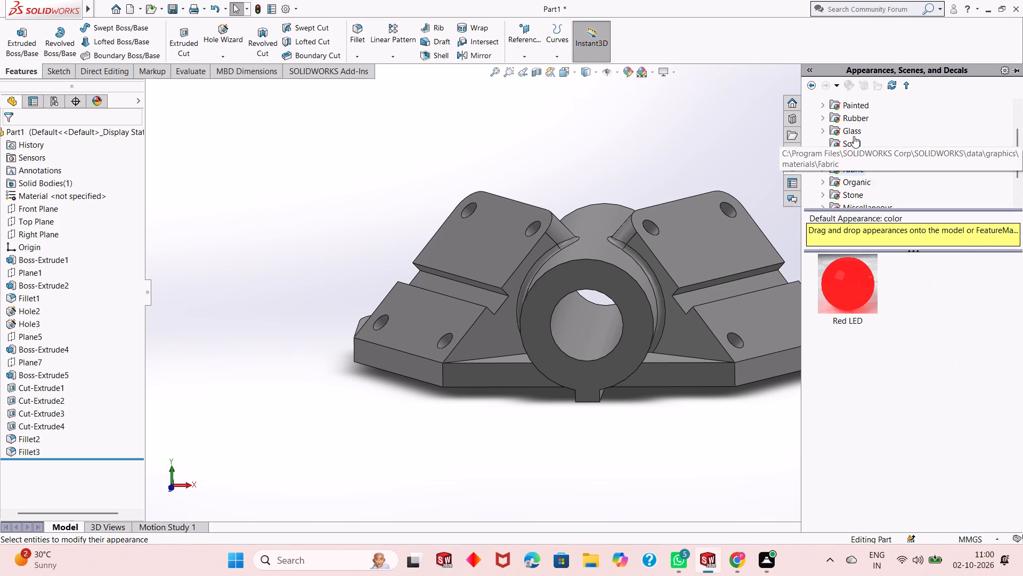
pyautogui.scroll(5, 854, 136)
pyautogui.click(810, 103)
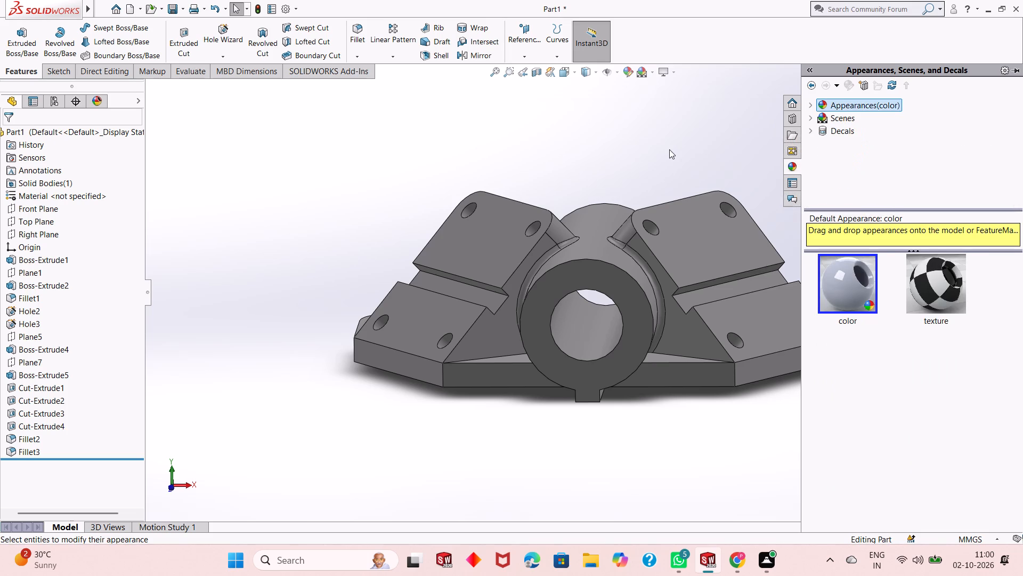
pyautogui.click(669, 149)
# Examine the bracket's underside key, cylinder fillets and grooved blocks from below, the side and above.
pyautogui.scroll(1, 606, 318)
pyautogui.moveTo(628, 382); pyautogui.dragTo(600, 330, button='middle')
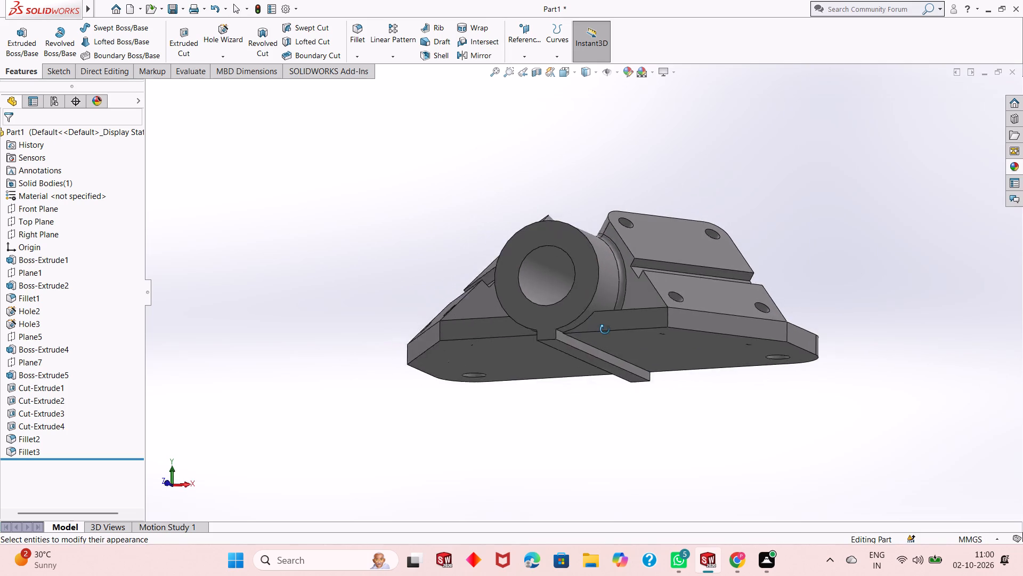
pyautogui.moveTo(600, 330); pyautogui.dragTo(597, 365, button='middle')
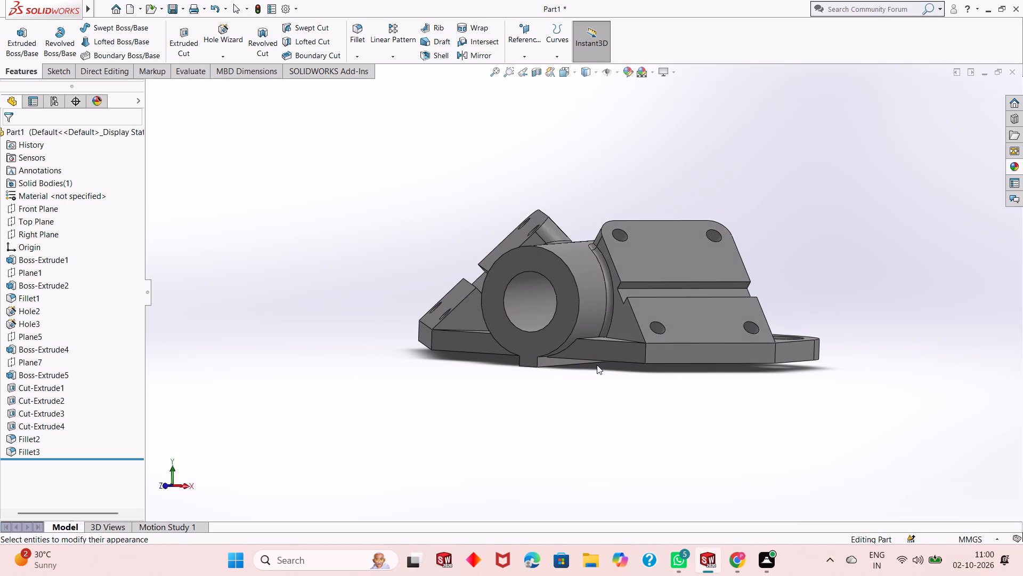
pyautogui.moveTo(624, 337); pyautogui.dragTo(635, 399, button='middle')
pyautogui.scroll(-2, 592, 234)
pyautogui.scroll(1, 599, 294)
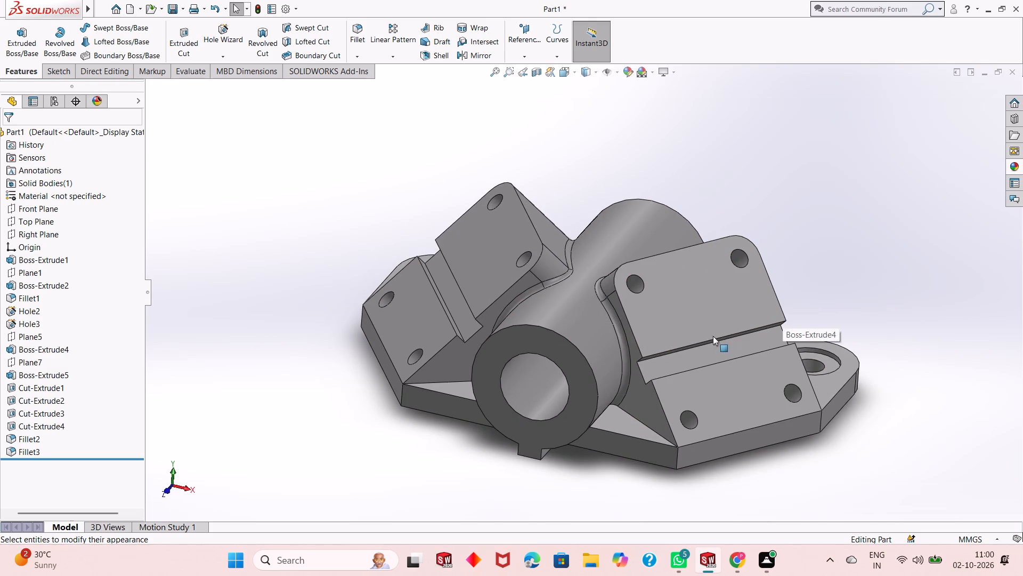
pyautogui.moveTo(616, 364); pyautogui.dragTo(599, 330, button='middle')
pyautogui.scroll(1, 595, 334)
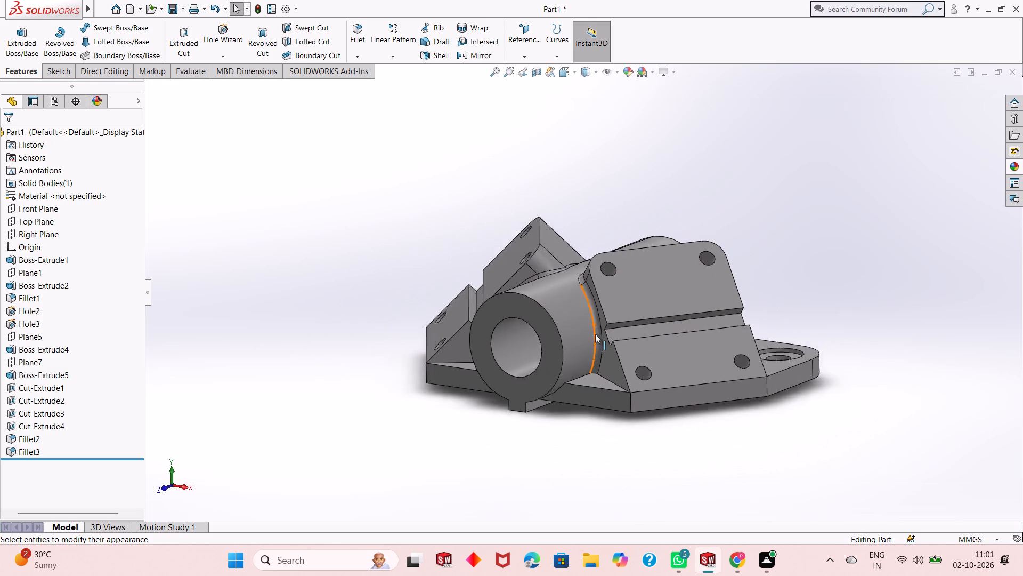
pyautogui.scroll(1, 595, 334)
pyautogui.moveTo(611, 328); pyautogui.dragTo(629, 322, button='middle')
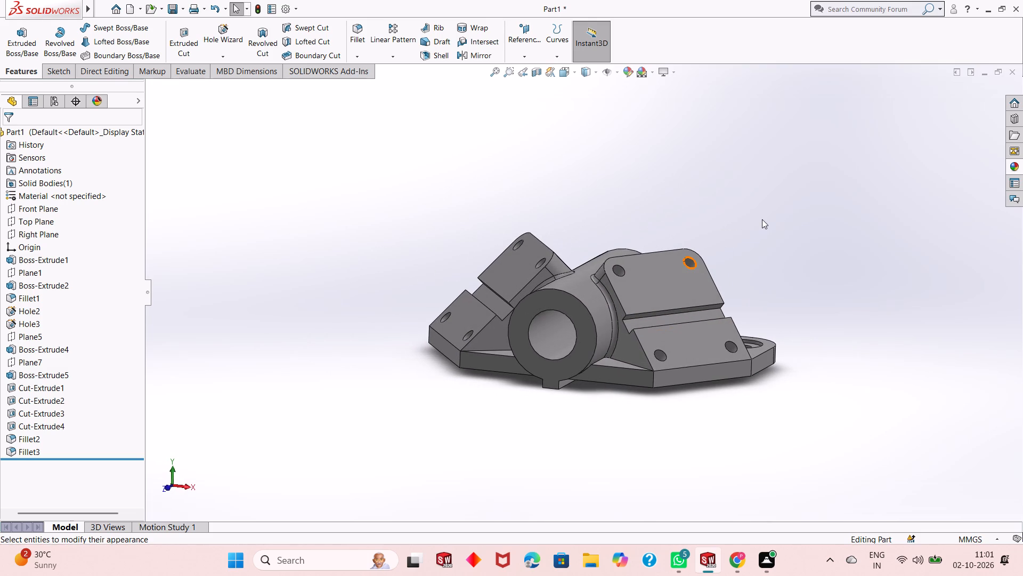
# Save the part in the Downloads folder under the name "Bearing mount".
pyautogui.hotkey('ctrl', 's')
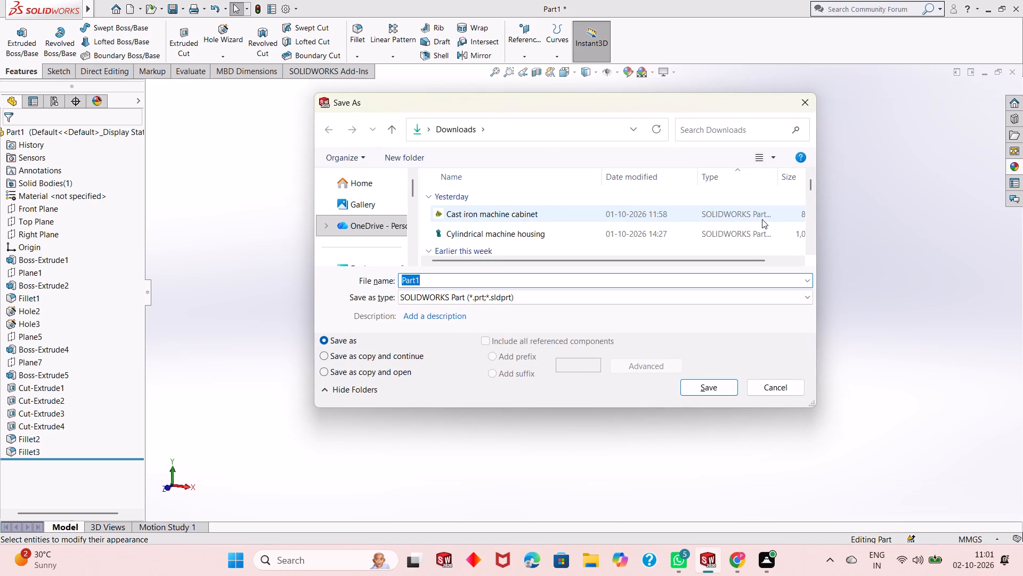
pyautogui.write('Bearing')
pyautogui.press('space')
pyautogui.write('mount')
pyautogui.press('Return')
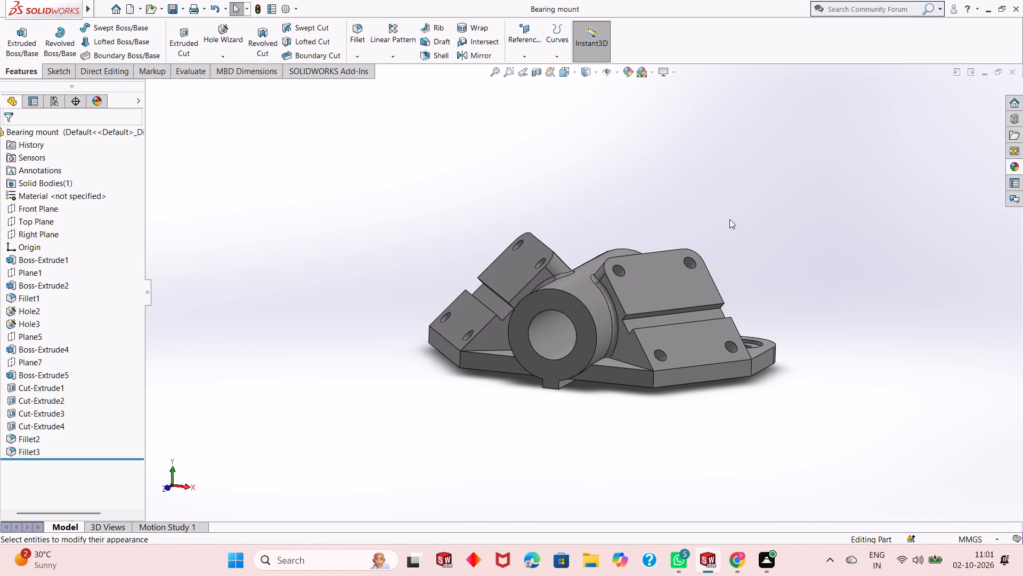
# Save a PDF copy of the part in Downloads as Adobe Portable Document Format, keeping the name Bearing mount.
pyautogui.click(179, 12)
pyautogui.click(183, 7)
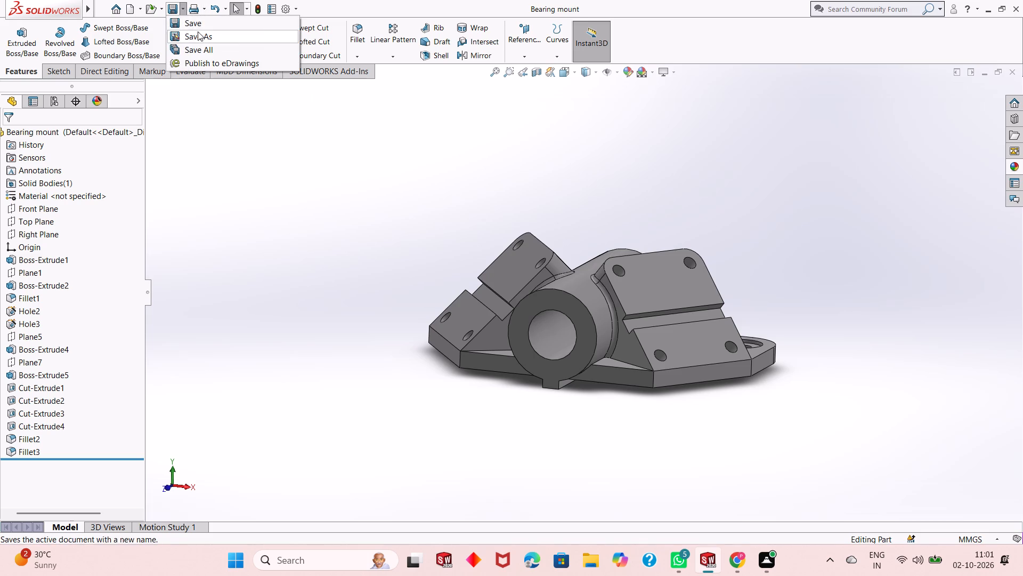
pyautogui.click(199, 34)
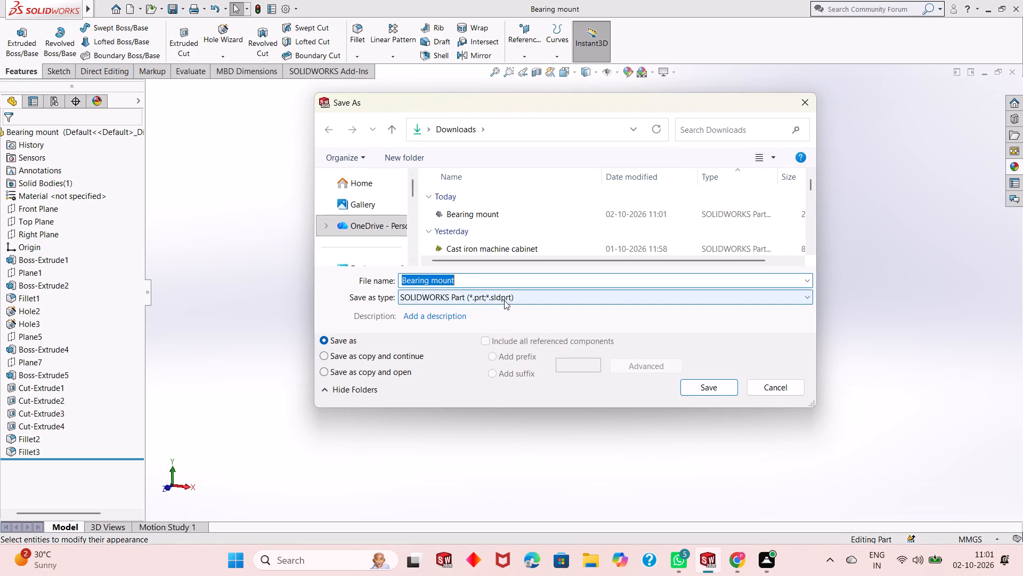
pyautogui.click(505, 300)
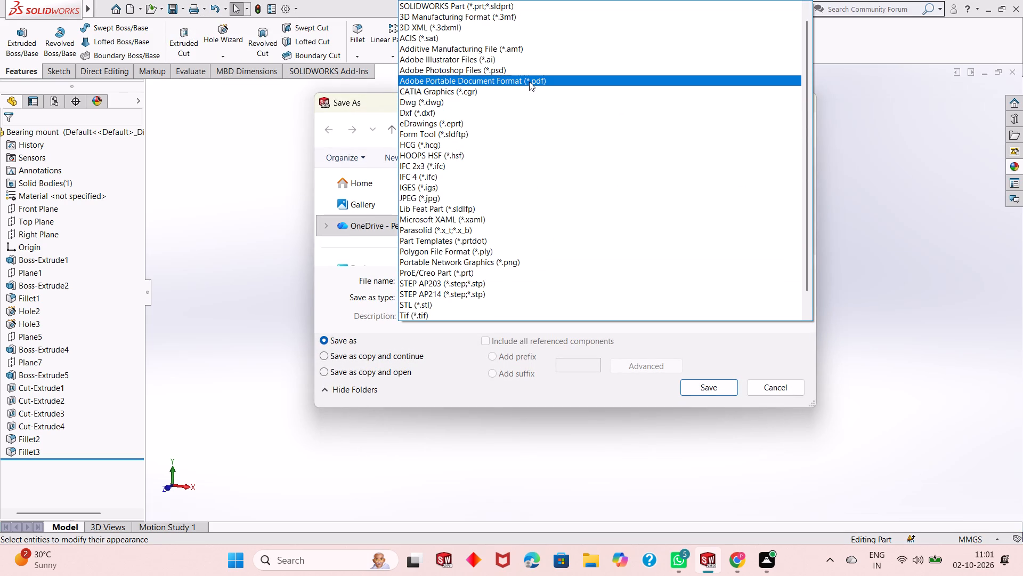
pyautogui.click(542, 78)
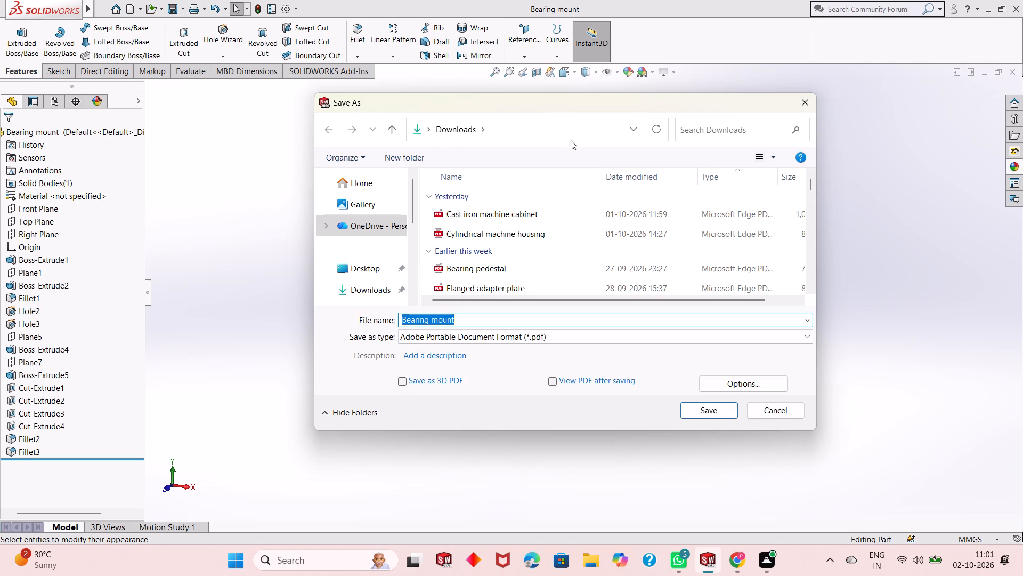
pyautogui.click(702, 409)
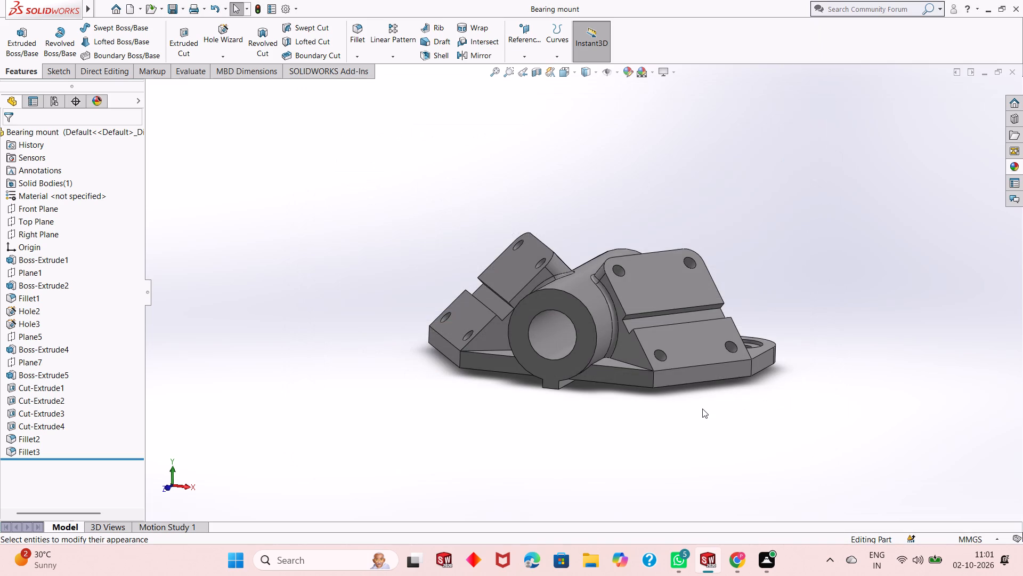